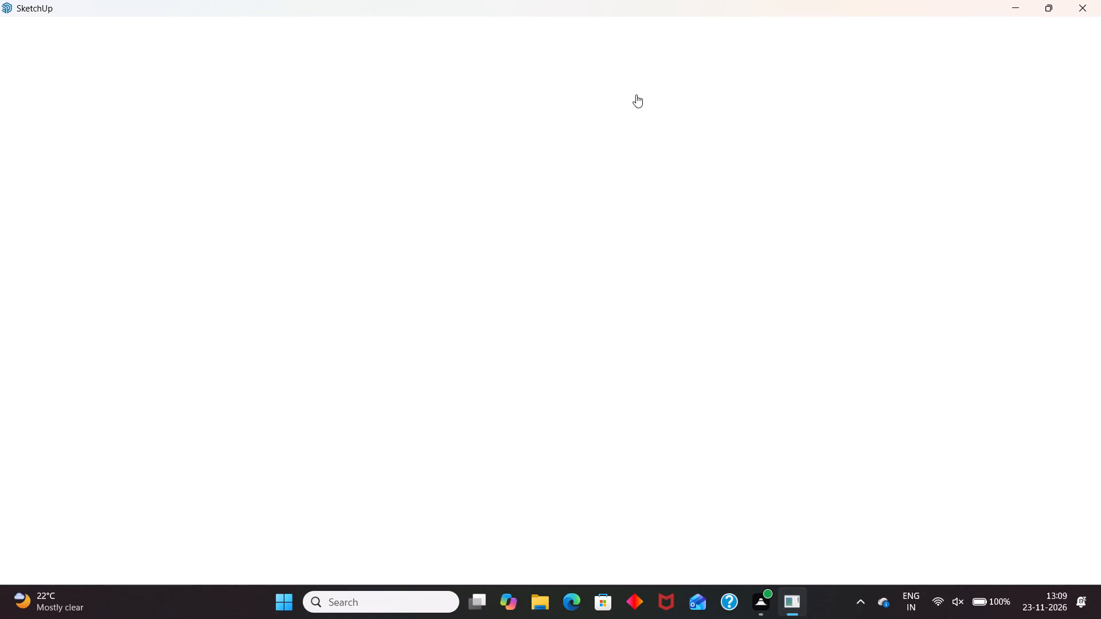
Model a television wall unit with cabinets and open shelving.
Close the blank SketchUp window.
left_click(1078, 6)
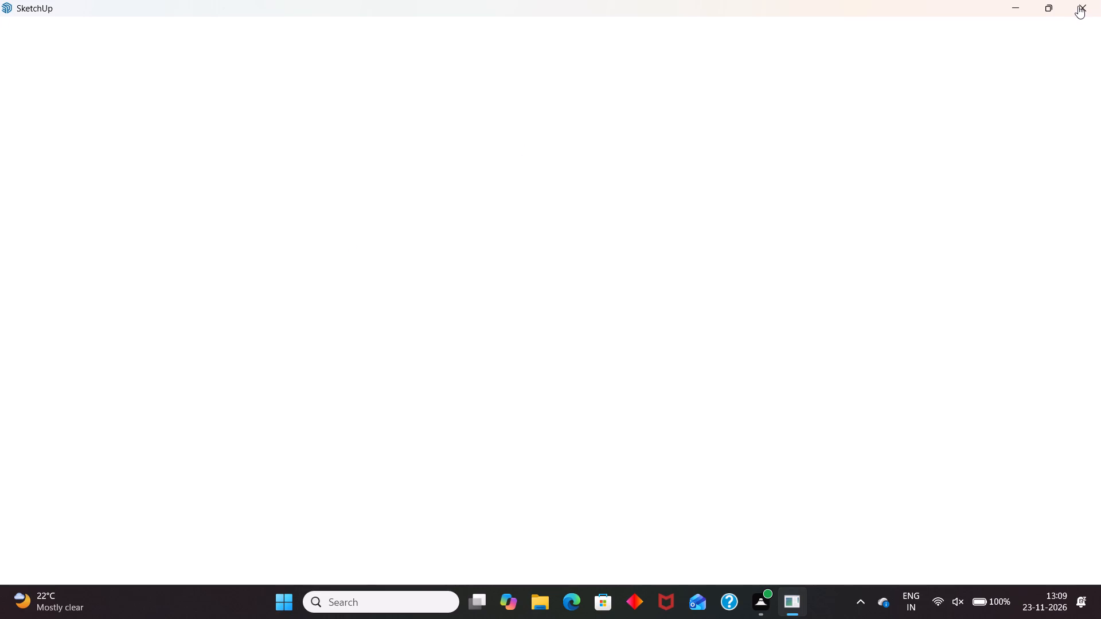
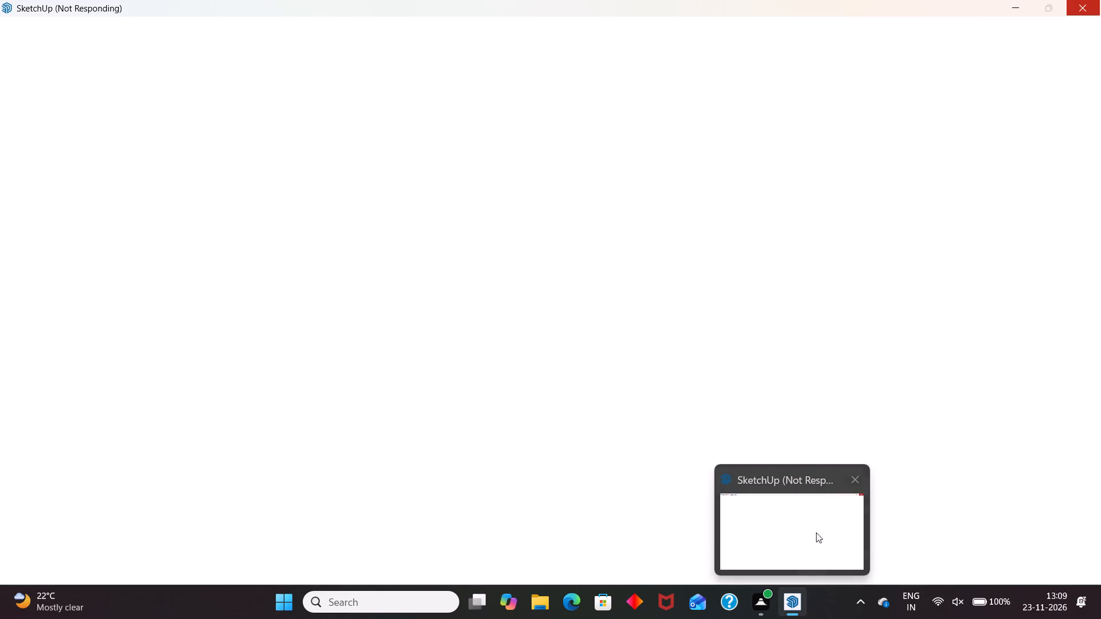
Force the unresponsive SketchUp program to close instead of waiting for it to respond.
left_click(856, 476)
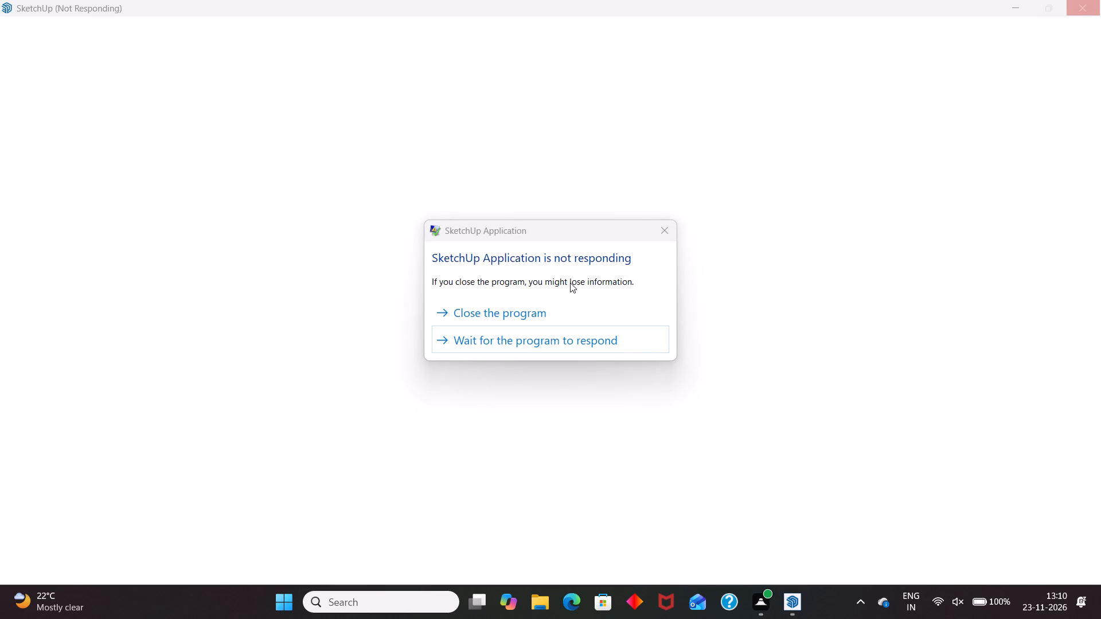
left_click(513, 315)
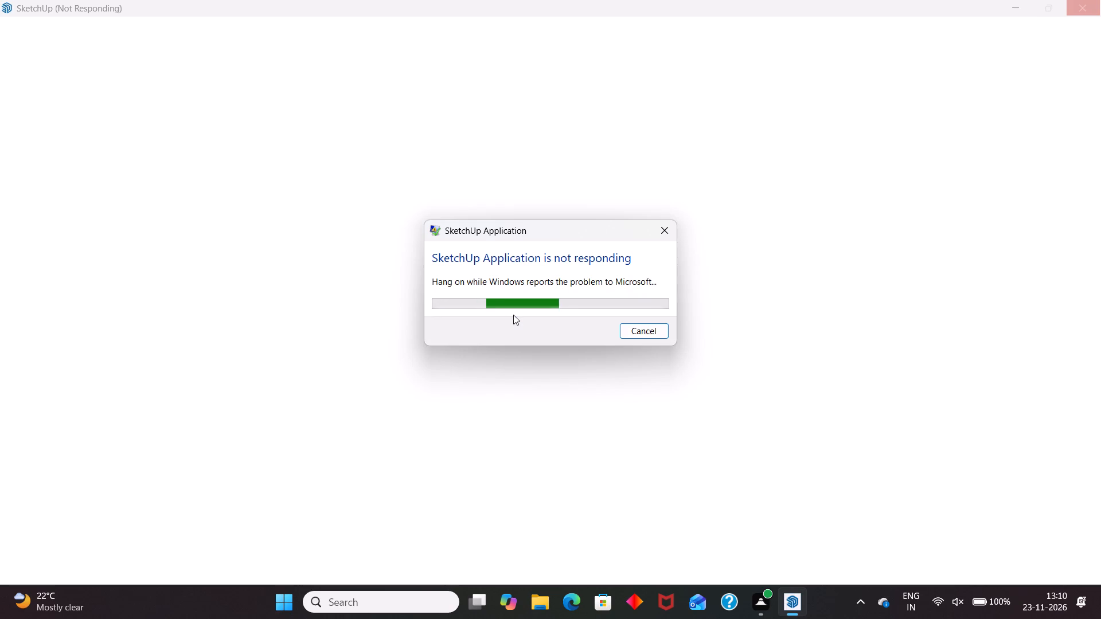
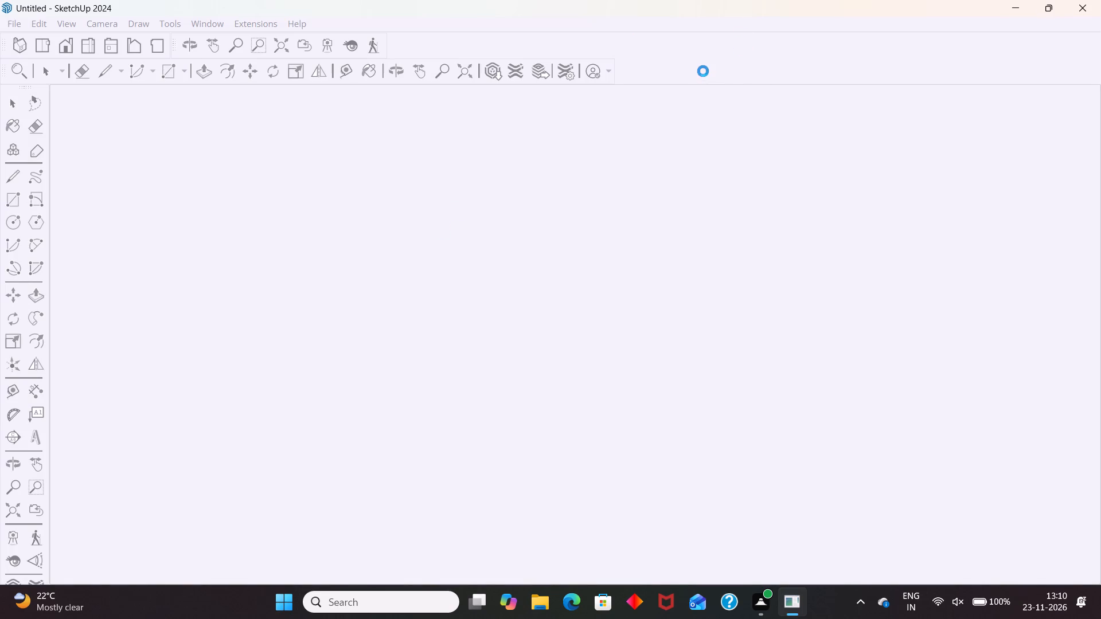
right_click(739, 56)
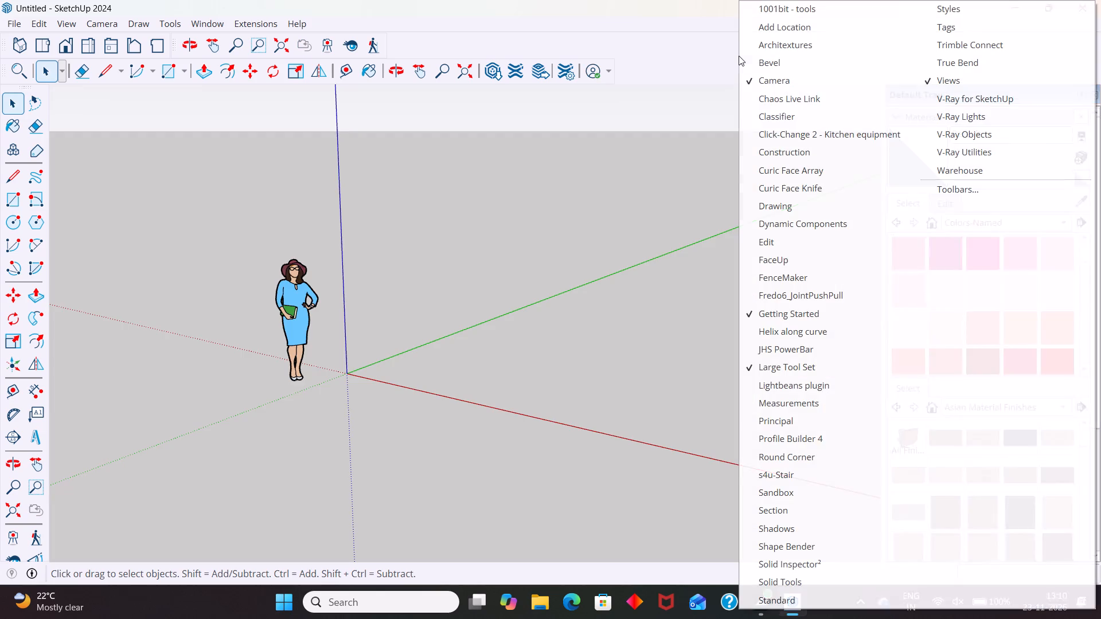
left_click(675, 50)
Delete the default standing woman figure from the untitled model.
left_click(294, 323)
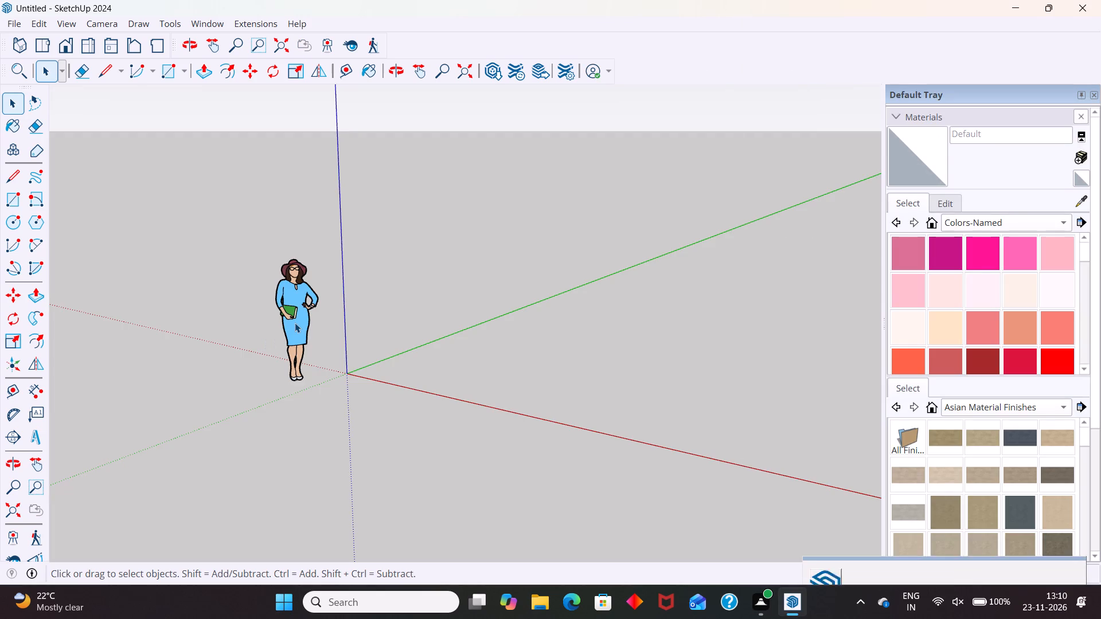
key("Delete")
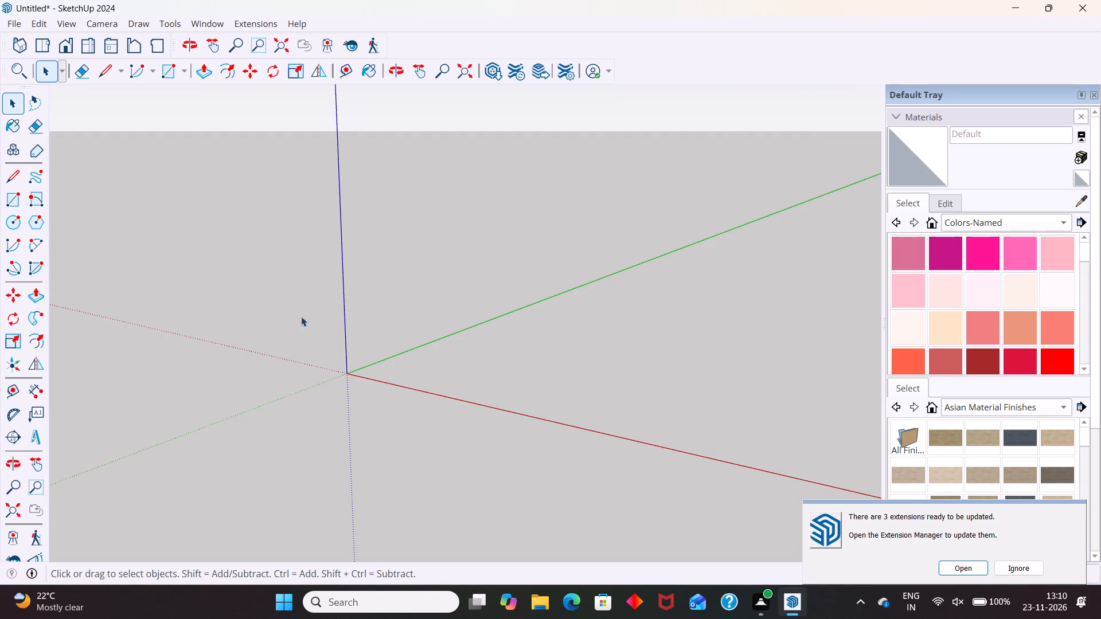
Ignore the notice offering extension updates.
left_click(1021, 572)
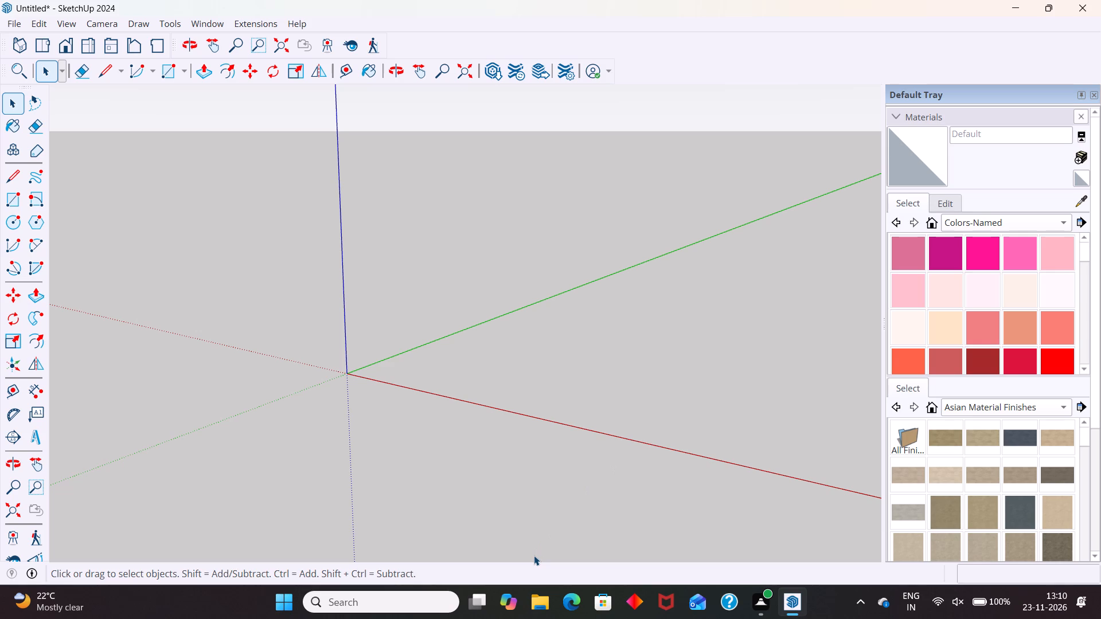
Open the recent file FINAL 3D VIEW OF TV UNIT.skp, discarding the changes to the untitled model.
left_click(13, 18)
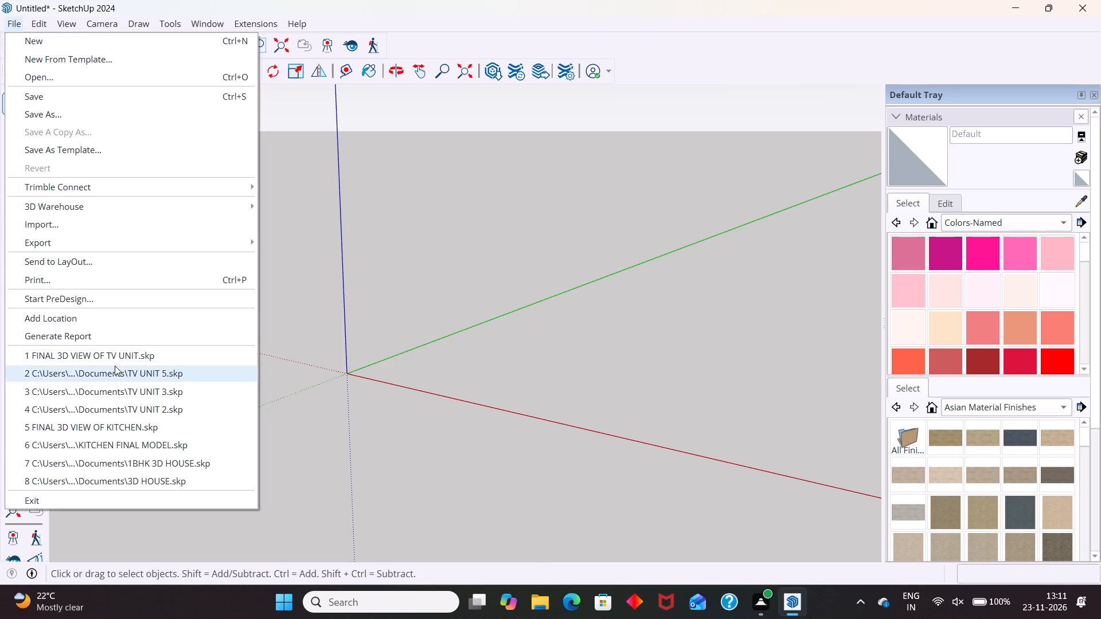
left_click(118, 363)
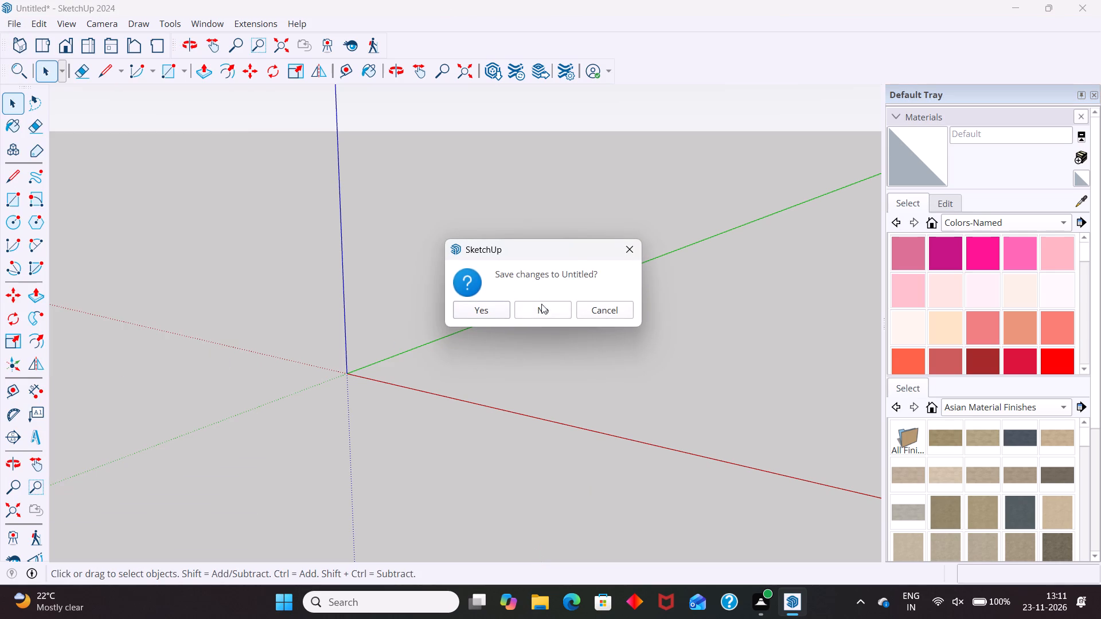
left_click(541, 305)
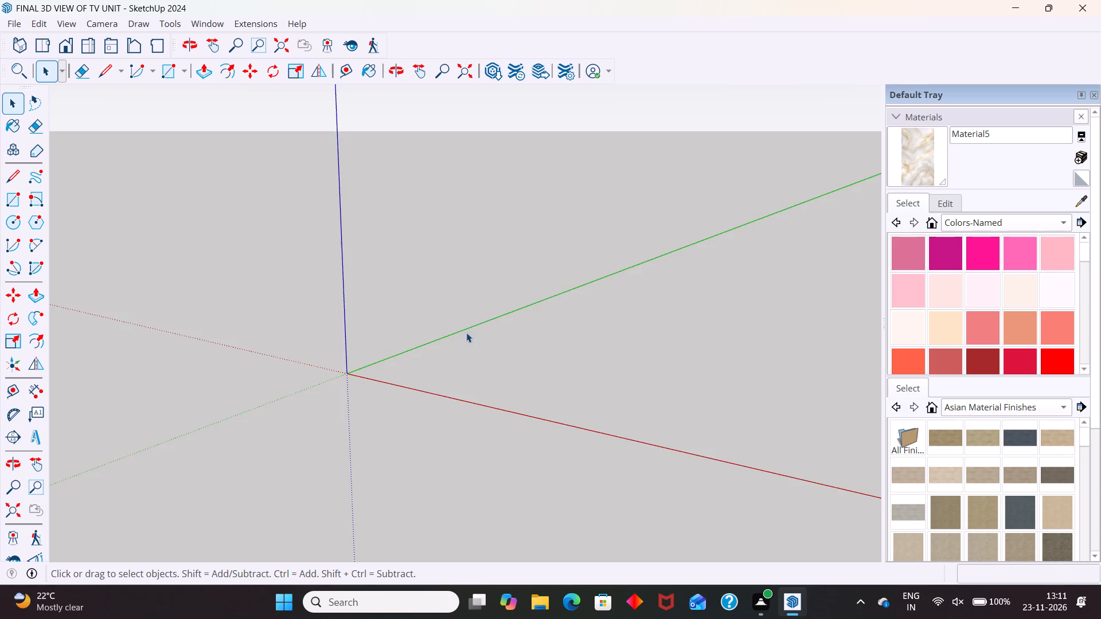
Select the entire TV unit room model and copy it.
left_click_drag(345, 176, 731, 483)
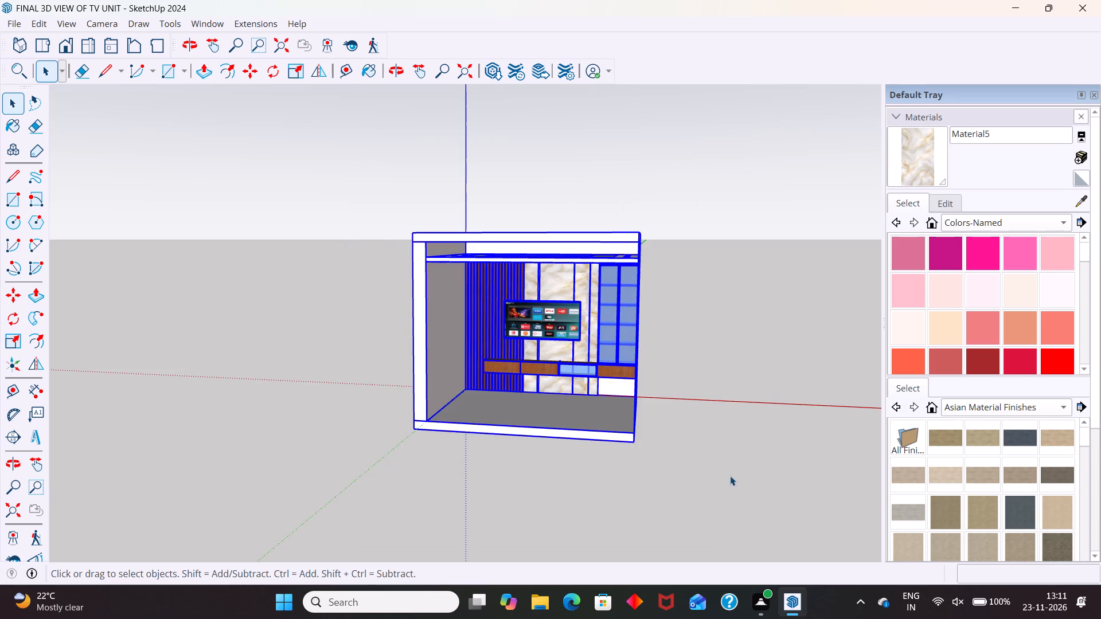
middle_click_drag(726, 472, 732, 490)
scroll(644, 362, "down", 1)
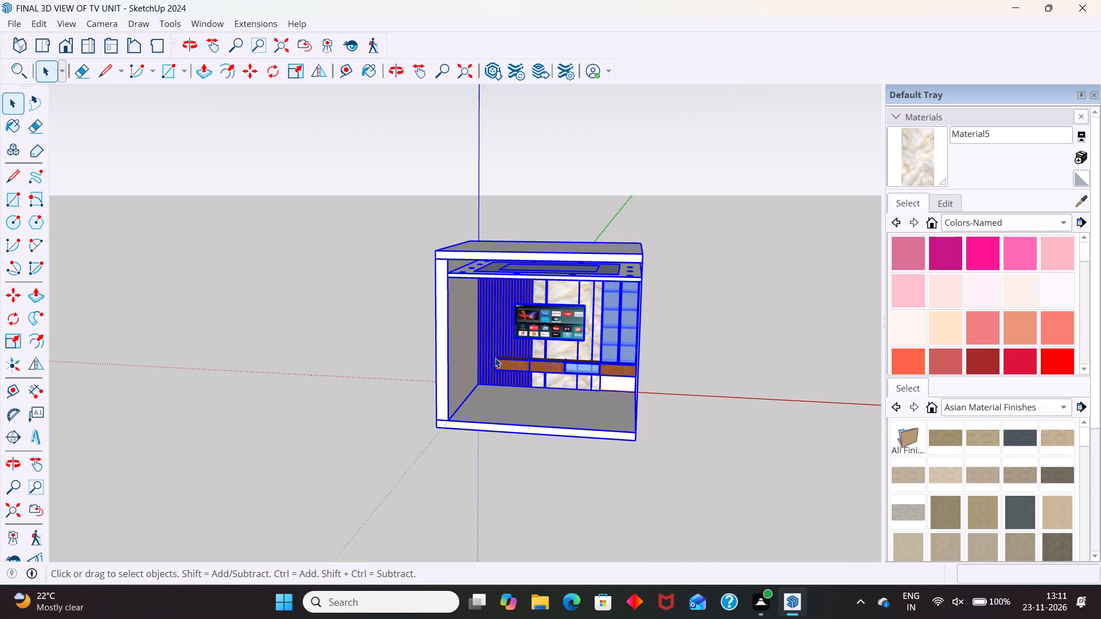
middle_click_drag(495, 365, 537, 428)
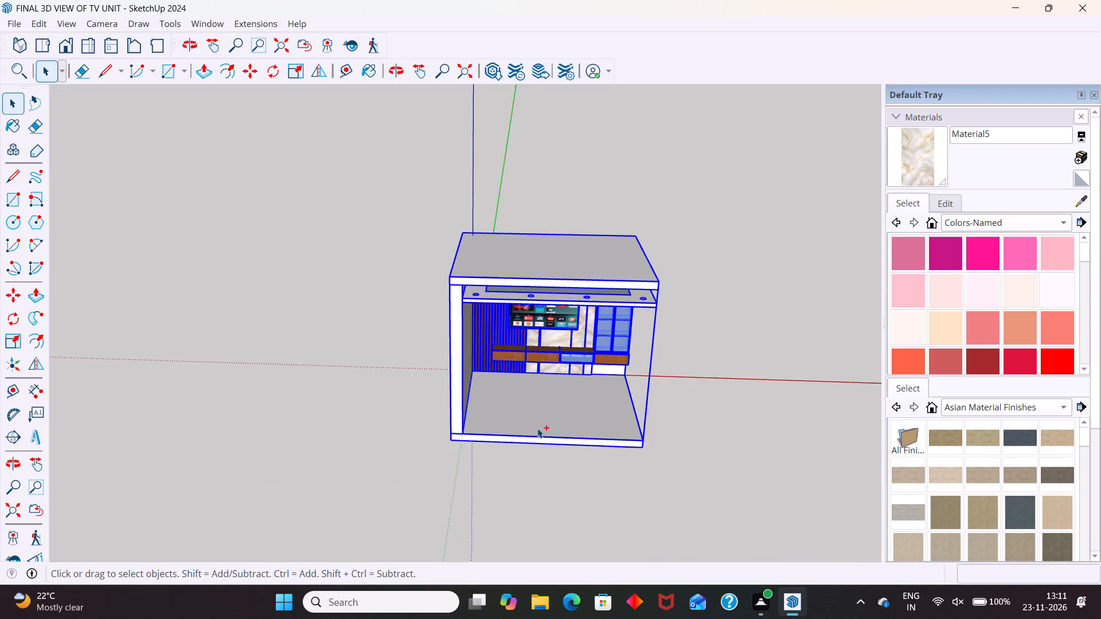
key("ctrl+c")
Create a new model from the Architectural Millimeters template on the SketchUp welcome screen.
left_click(298, 15)
left_click(300, 23)
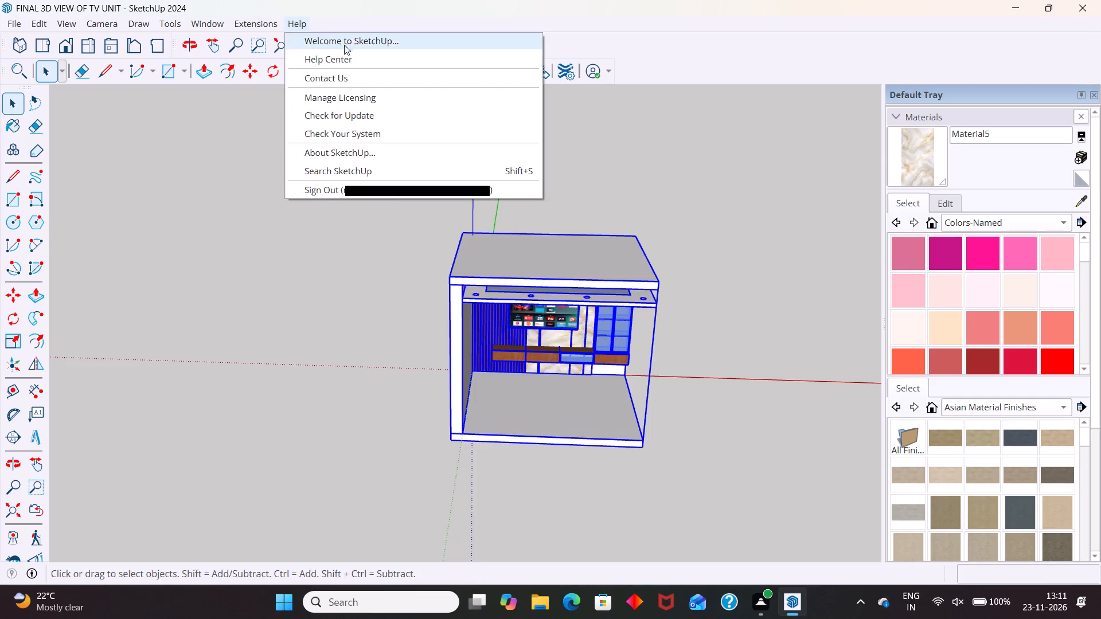
left_click(353, 37)
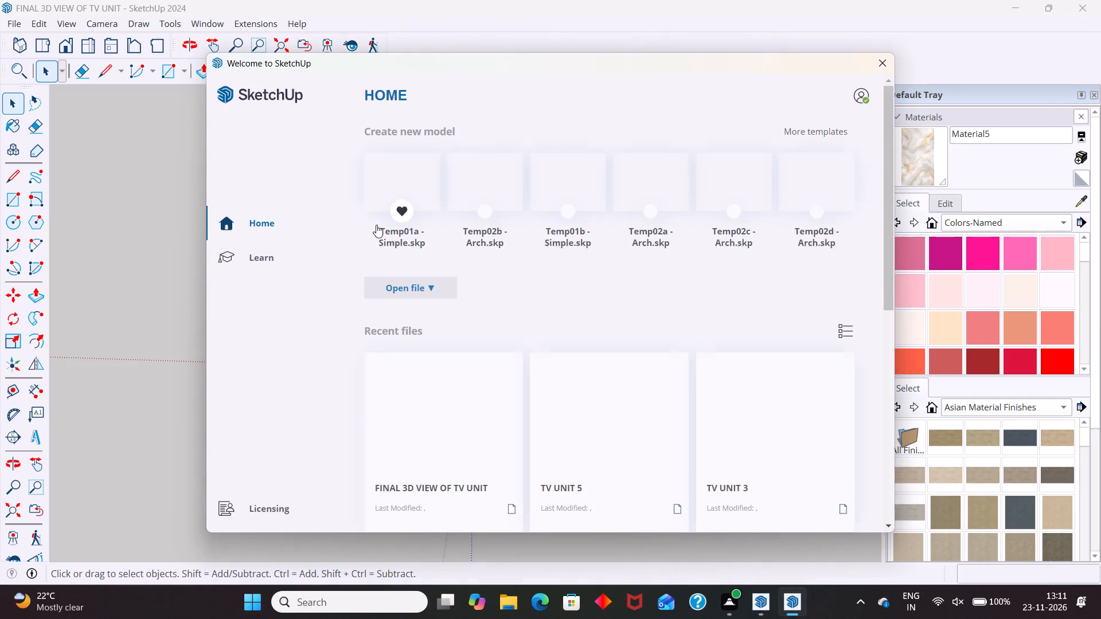
left_click(460, 178)
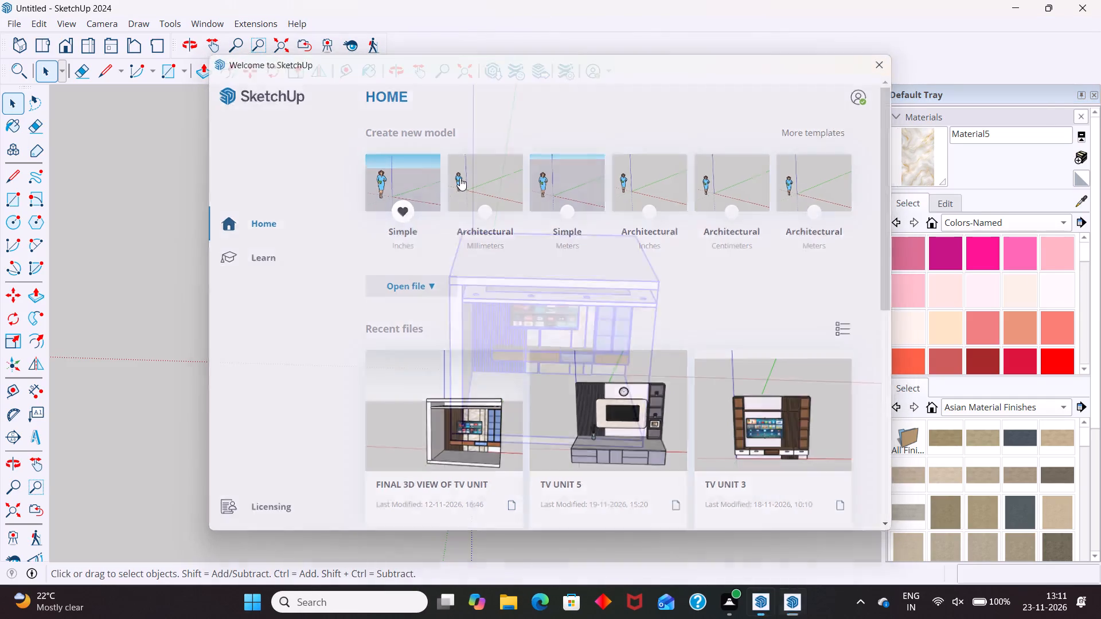
Delete the default standing woman figure from the new millimetre model.
left_click(301, 332)
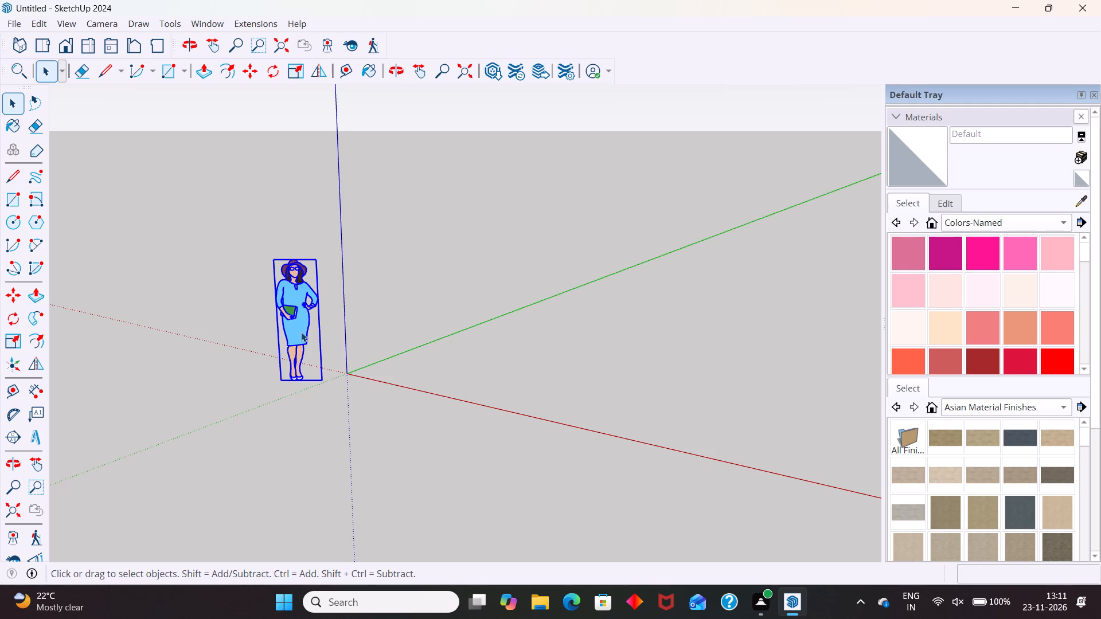
key("Delete")
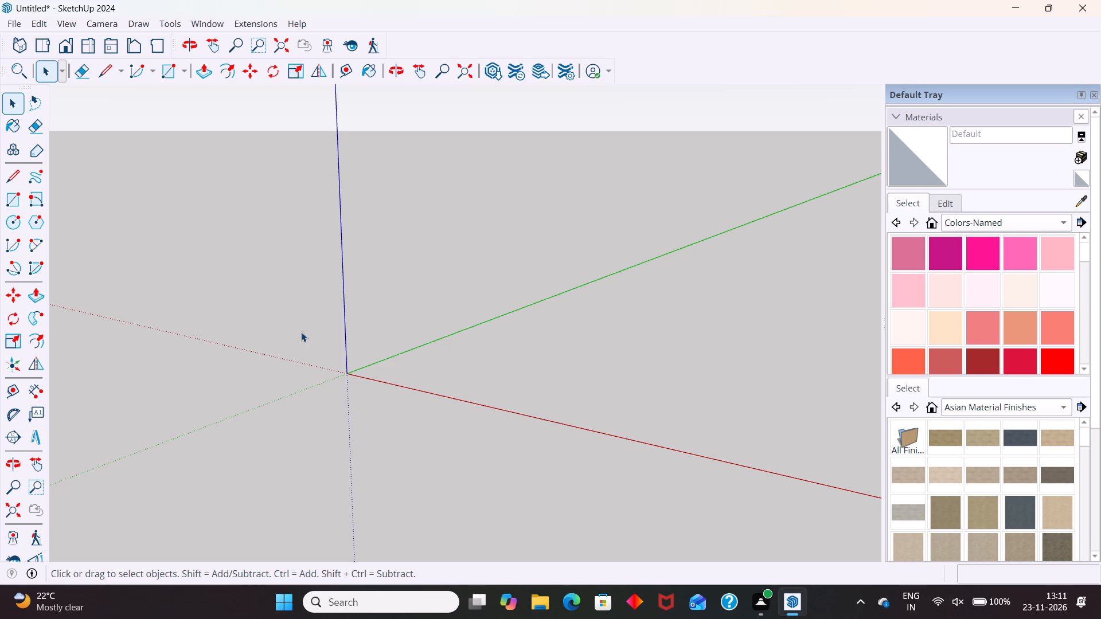
Bring up the context options for the empty drawing area near the origin.
right_click_drag(302, 332, 285, 355)
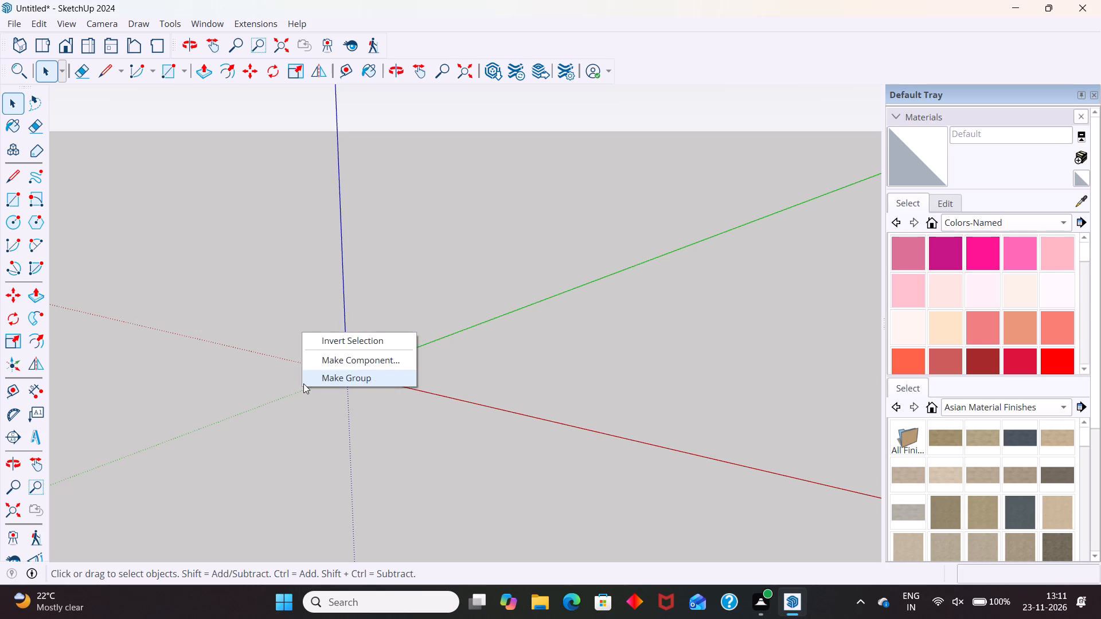
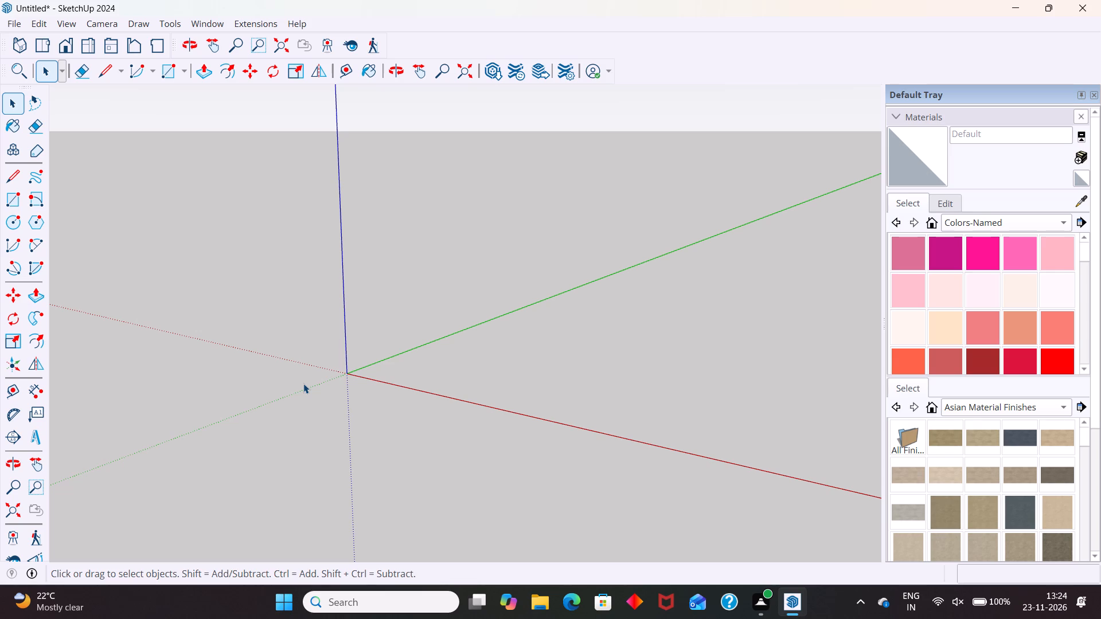
Paste the copied TV unit room model into the new drawing with its base corner at the origin.
key("ctrl+v")
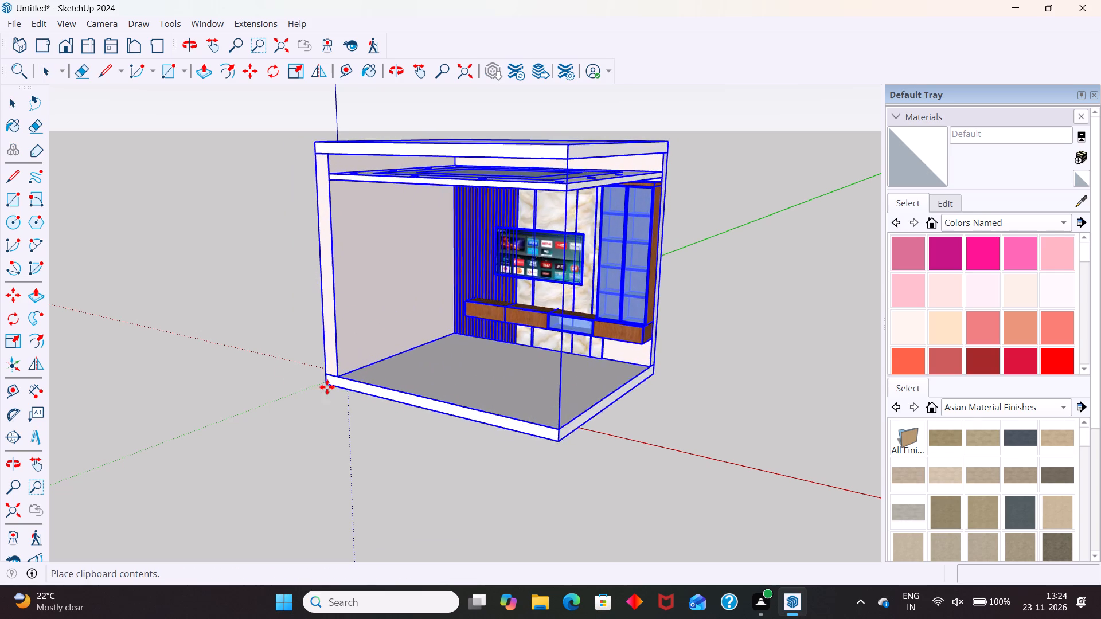
left_click(354, 372)
key("space")
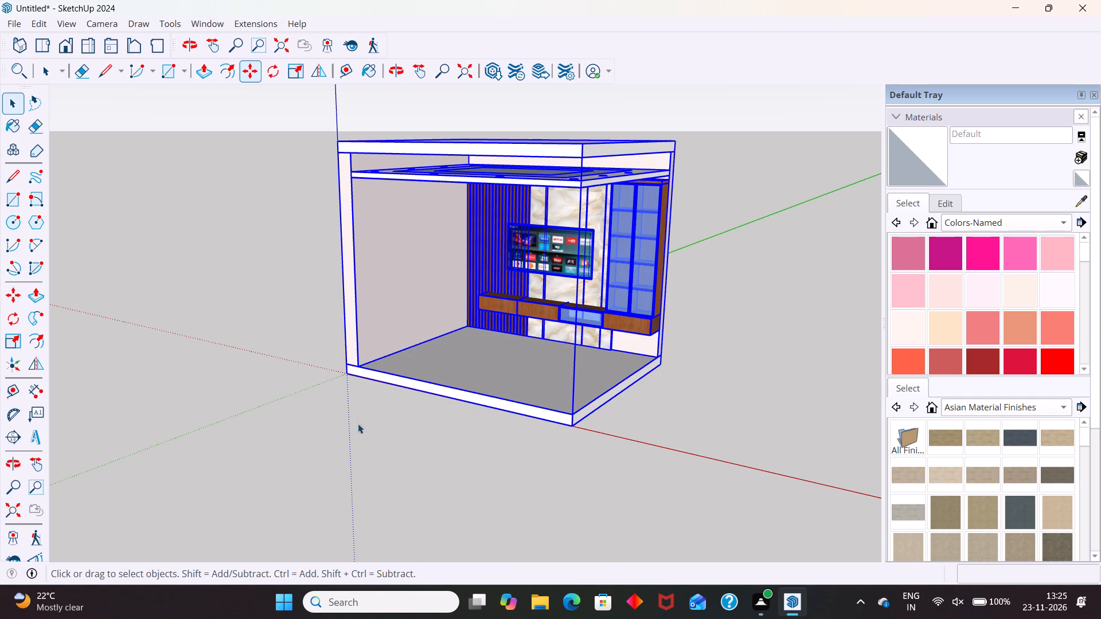
left_click(363, 442)
Show the V-Ray for SketchUp, V-Ray Lights and V-Ray Utilities tool sets.
scroll(353, 445, "down", 6)
middle_click_drag(312, 402, 394, 357)
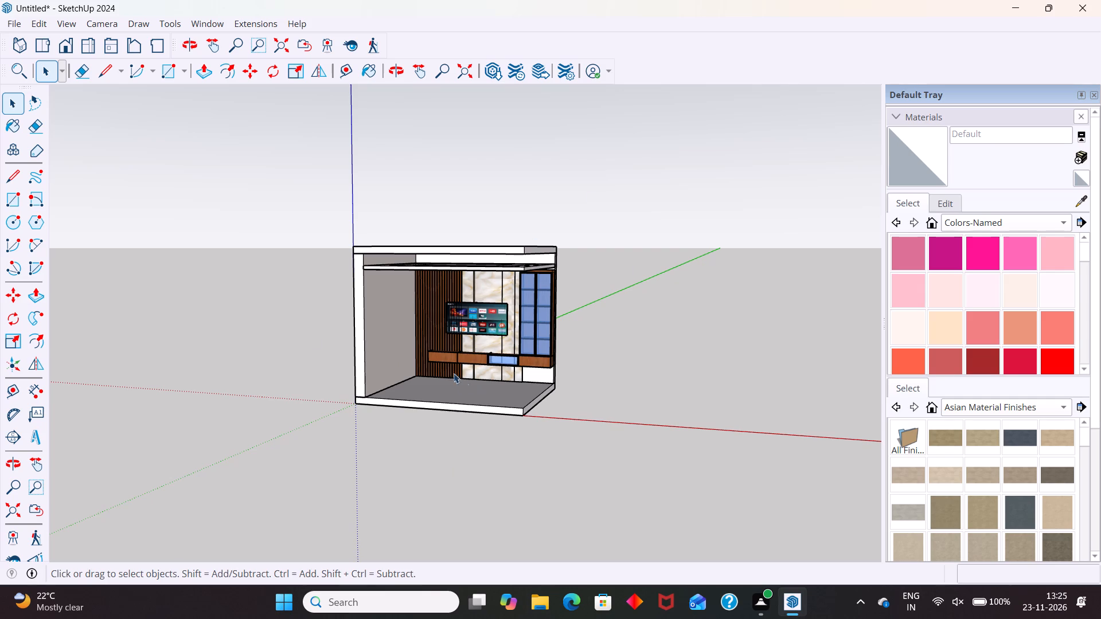
scroll(424, 355, "down", 5)
middle_click_drag(431, 387, 352, 468)
scroll(499, 327, "up", 10)
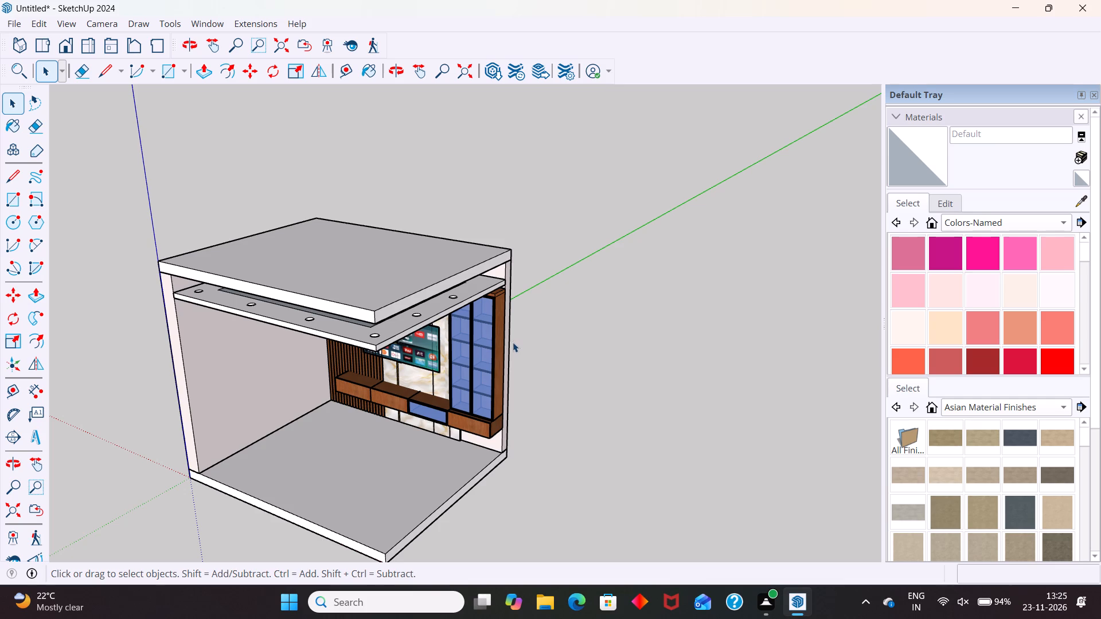
scroll(505, 322, "up", 1)
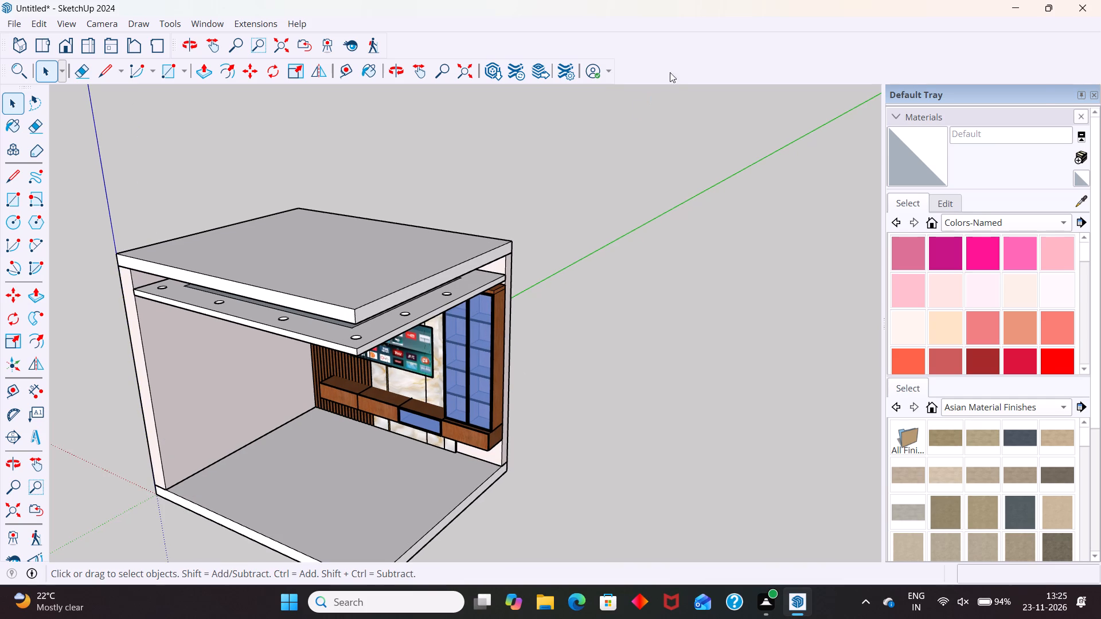
right_click(689, 49)
left_click(934, 94)
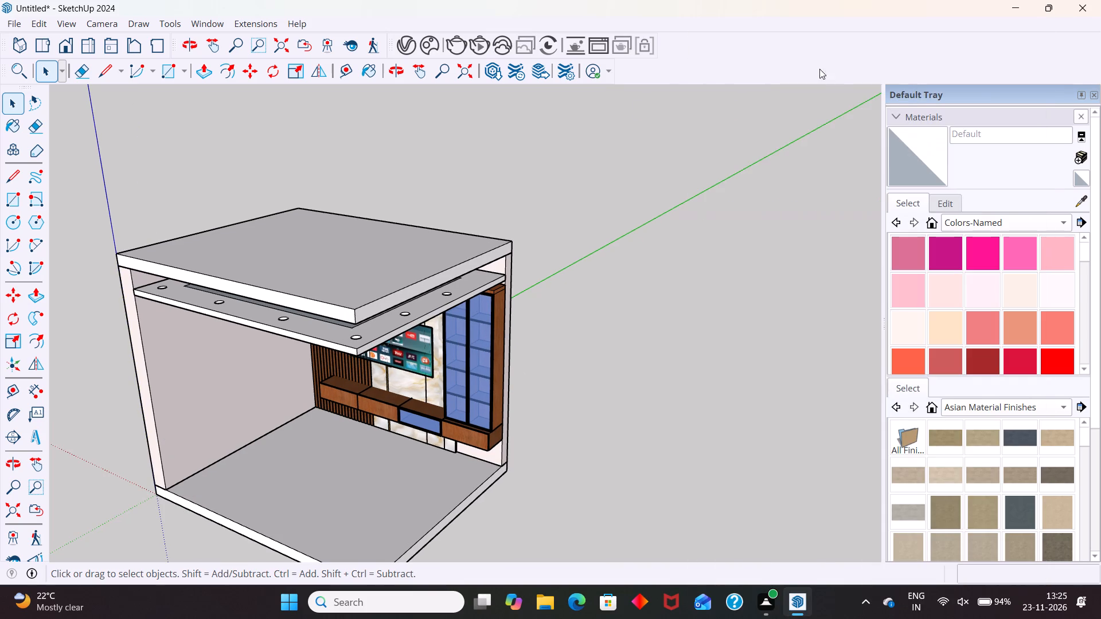
right_click(799, 55)
left_click(963, 118)
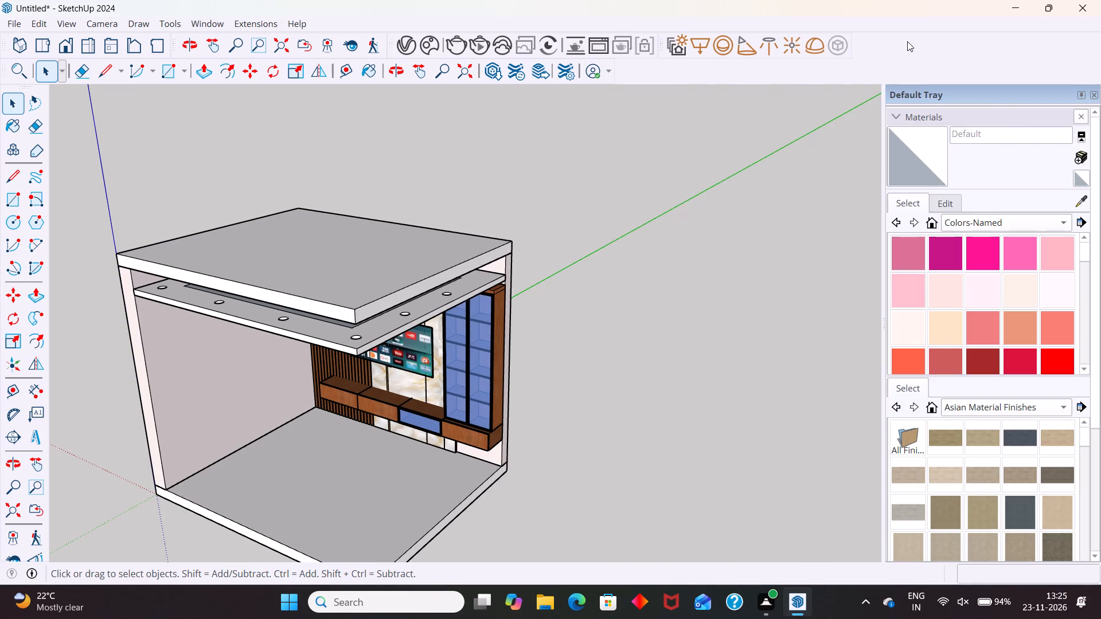
right_click(907, 42)
left_click(969, 153)
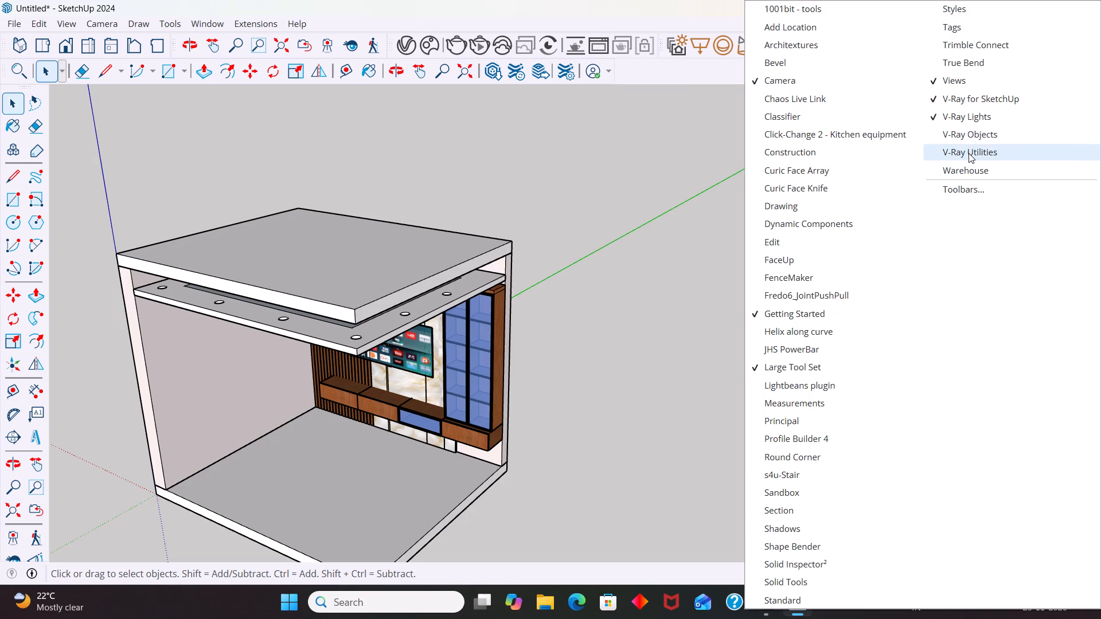
Strip the materials from the room walls, TV, slatted and marble panels, tall cabinet and floating drawer units together.
scroll(675, 171, "down", 1)
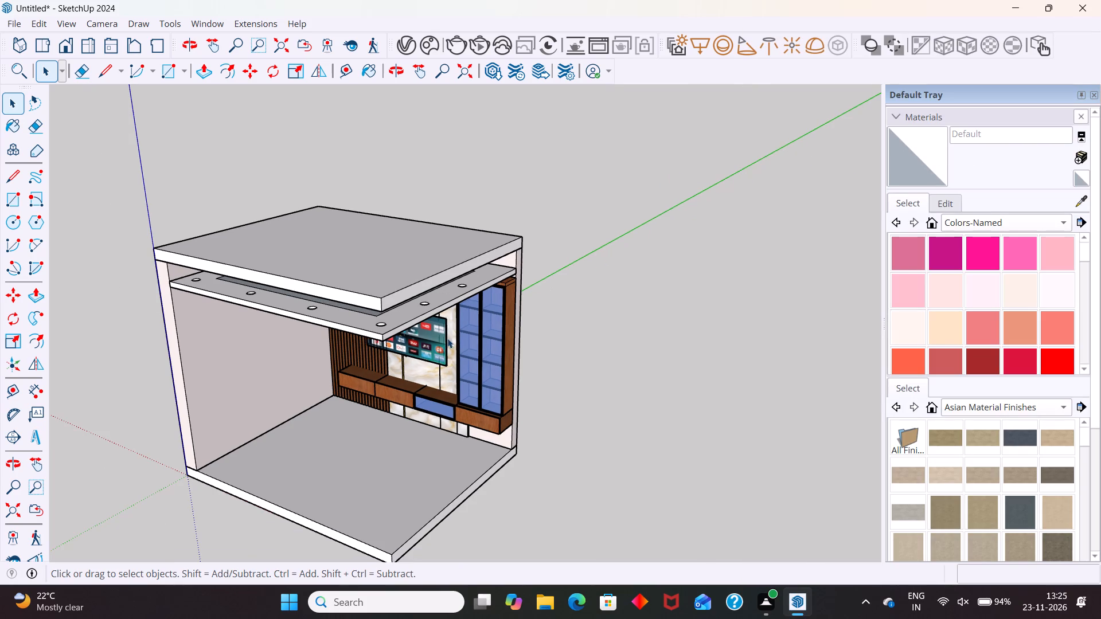
scroll(442, 363, "up", 3)
left_click(532, 370)
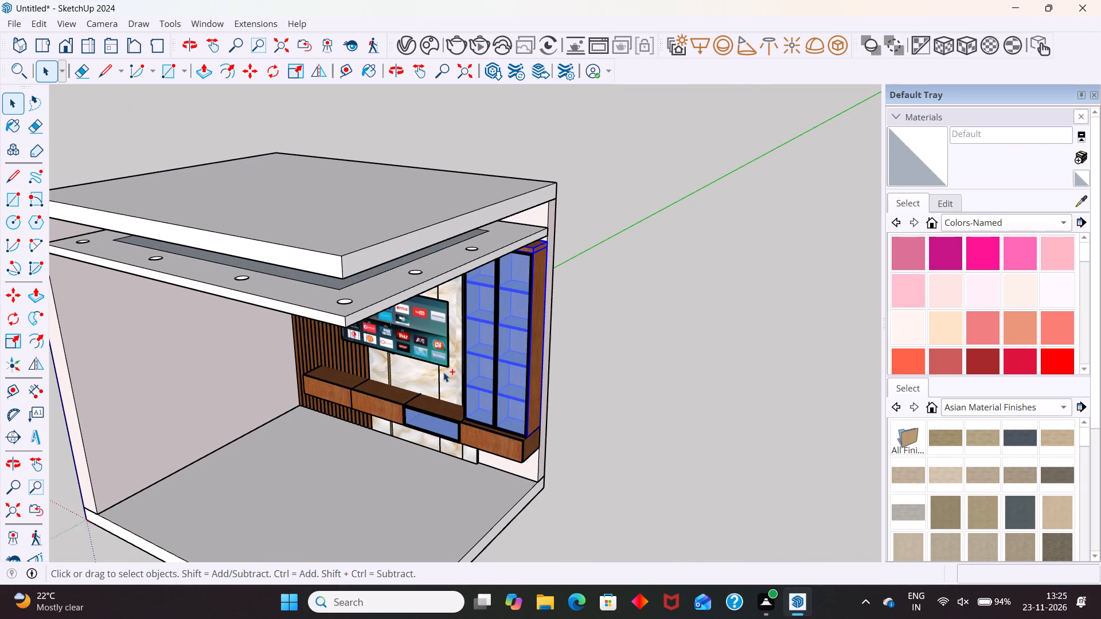
left_click(443, 371, "ctrl")
left_click(424, 337, "ctrl")
left_click(324, 331, "ctrl")
left_click(341, 382, "ctrl")
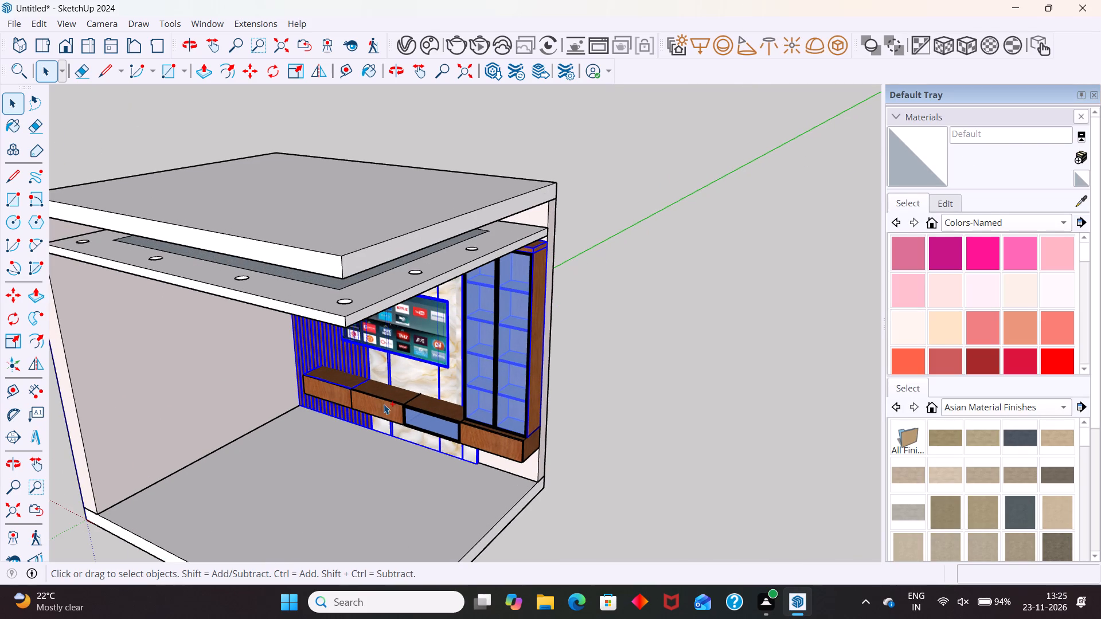
left_click(379, 404, "ctrl")
left_click(339, 394, "ctrl")
left_click(382, 393, "ctrl")
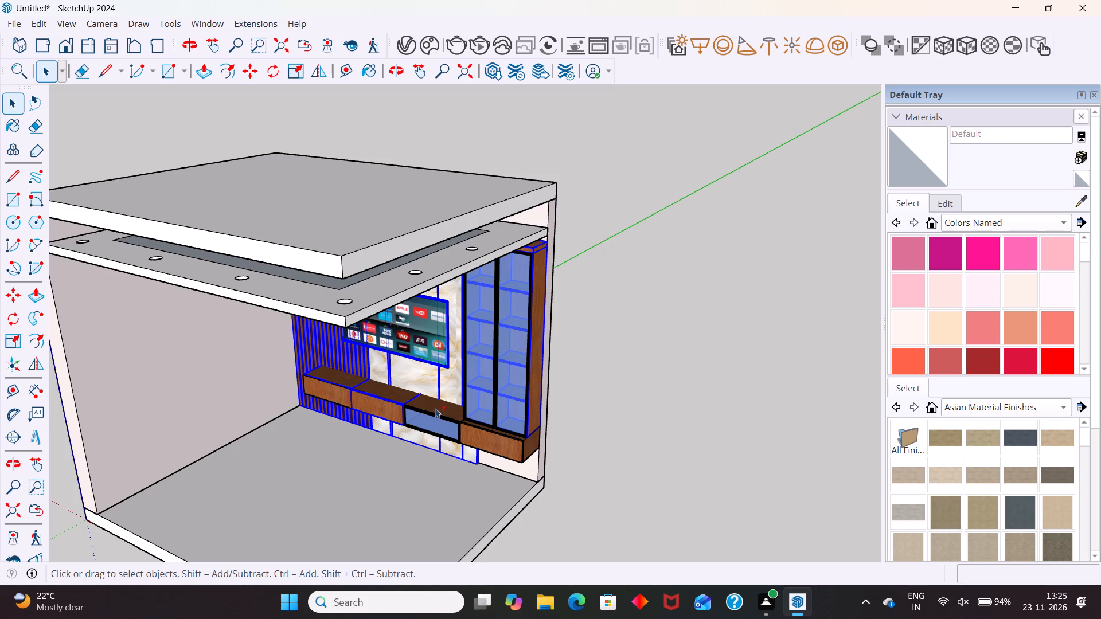
left_click(436, 408, "ctrl")
left_click(475, 433, "ctrl")
left_click(506, 434, "ctrl")
left_click(532, 445, "ctrl")
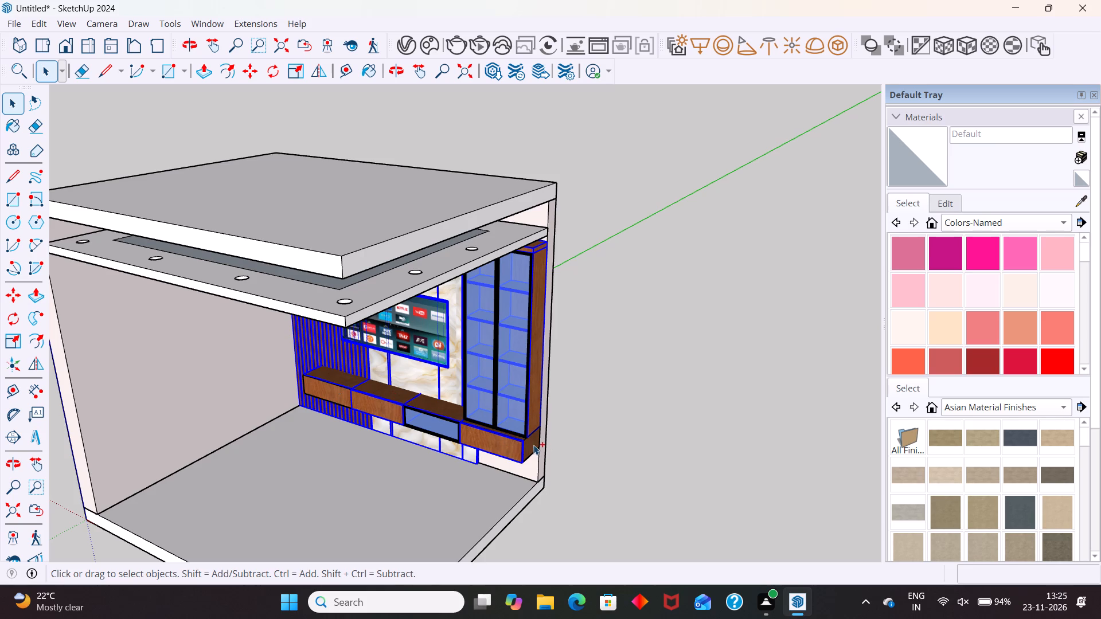
scroll(532, 441, "up", 5, "ctrl")
left_click(511, 435, "ctrl")
scroll(466, 430, "up", 3, "ctrl")
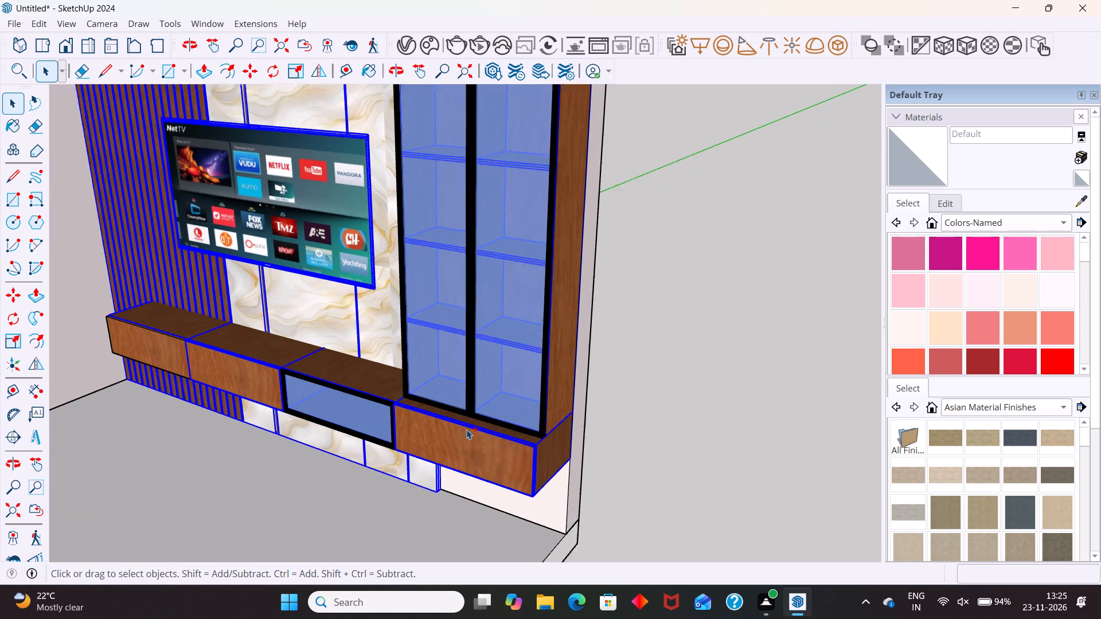
scroll(466, 429, "up", 2, "ctrl")
scroll(487, 375, "down", 4, "ctrl")
scroll(331, 372, "up", 4, "ctrl")
left_click(331, 373, "ctrl")
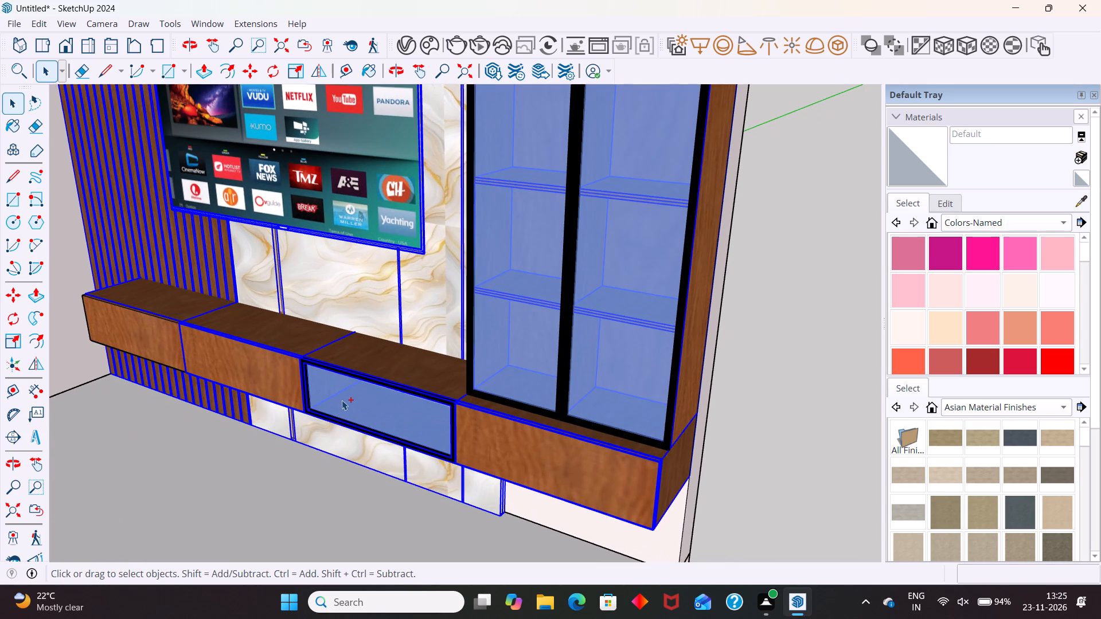
left_click(342, 400, "ctrl")
left_click(257, 377, "ctrl")
left_click(163, 355, "ctrl")
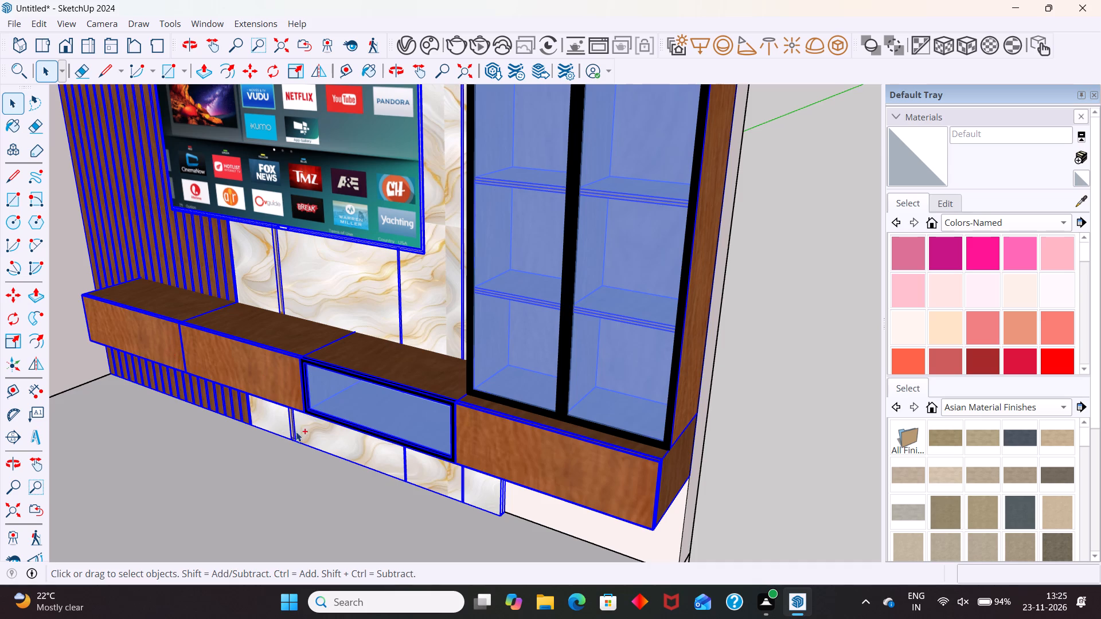
scroll(508, 489, "down", 4, "ctrl")
left_click(568, 519, "ctrl")
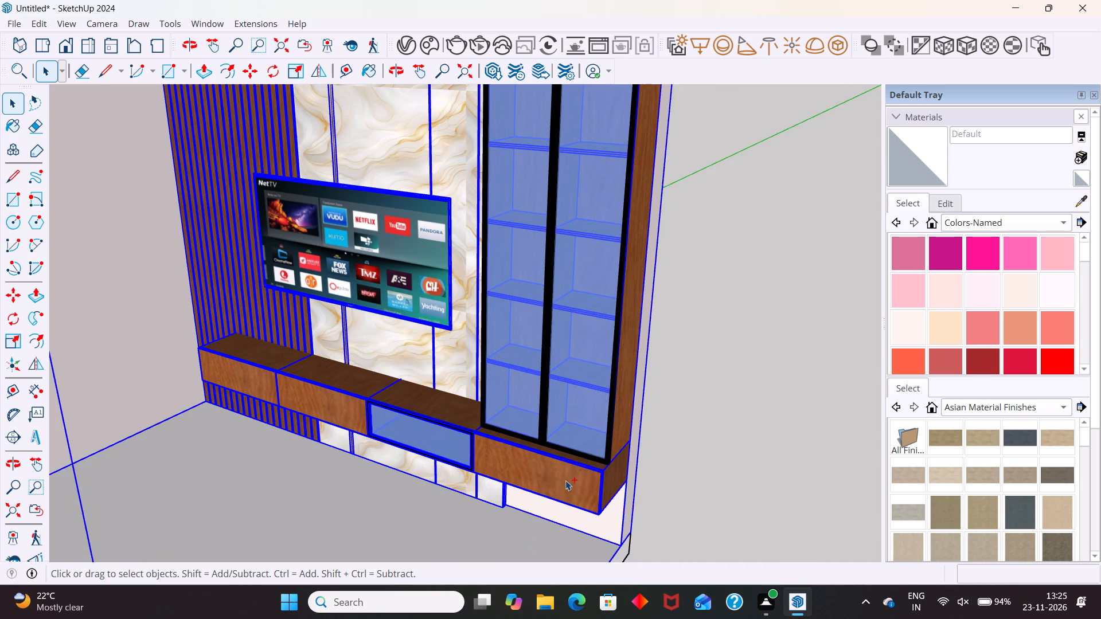
scroll(567, 479, "down", 5, "ctrl")
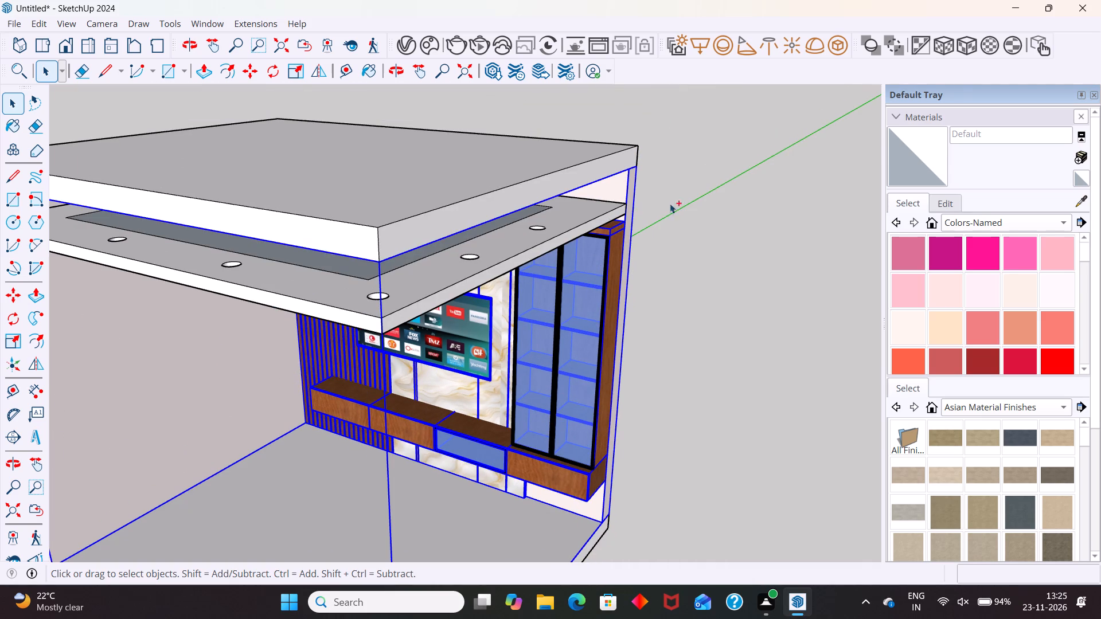
left_click(920, 45)
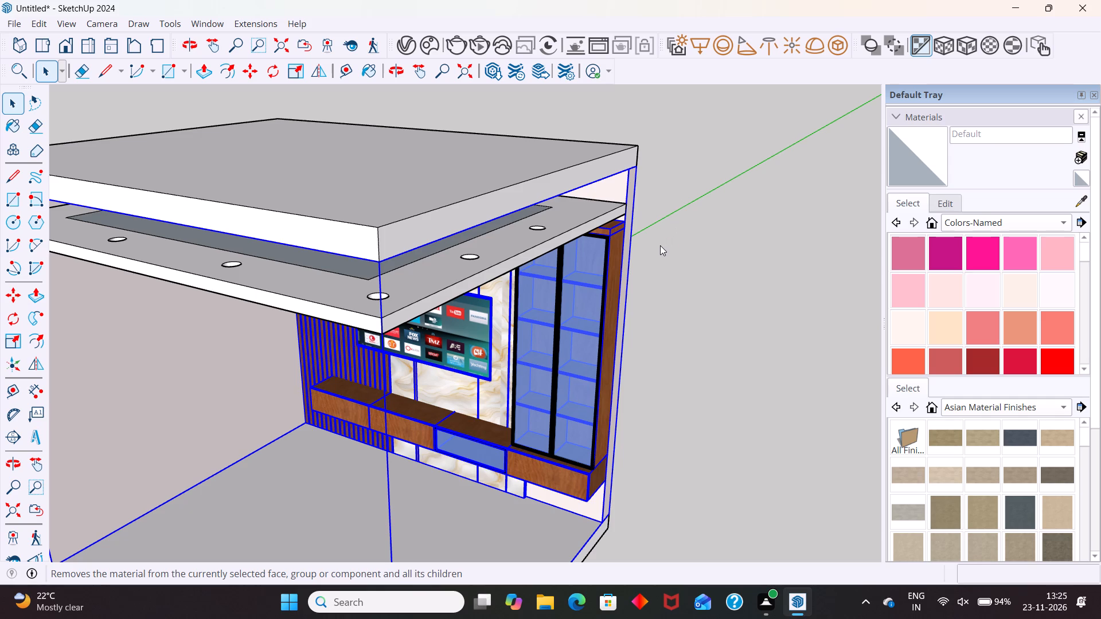
Strip the black material from both door frames of the tall cabinet.
scroll(549, 281, "up", 3)
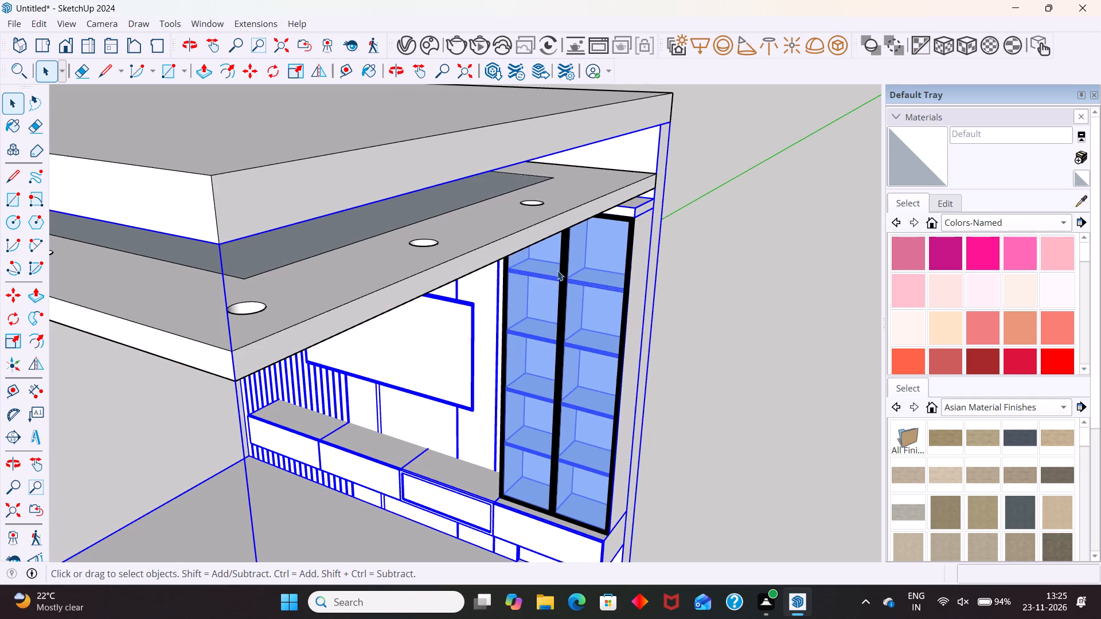
left_click(563, 266)
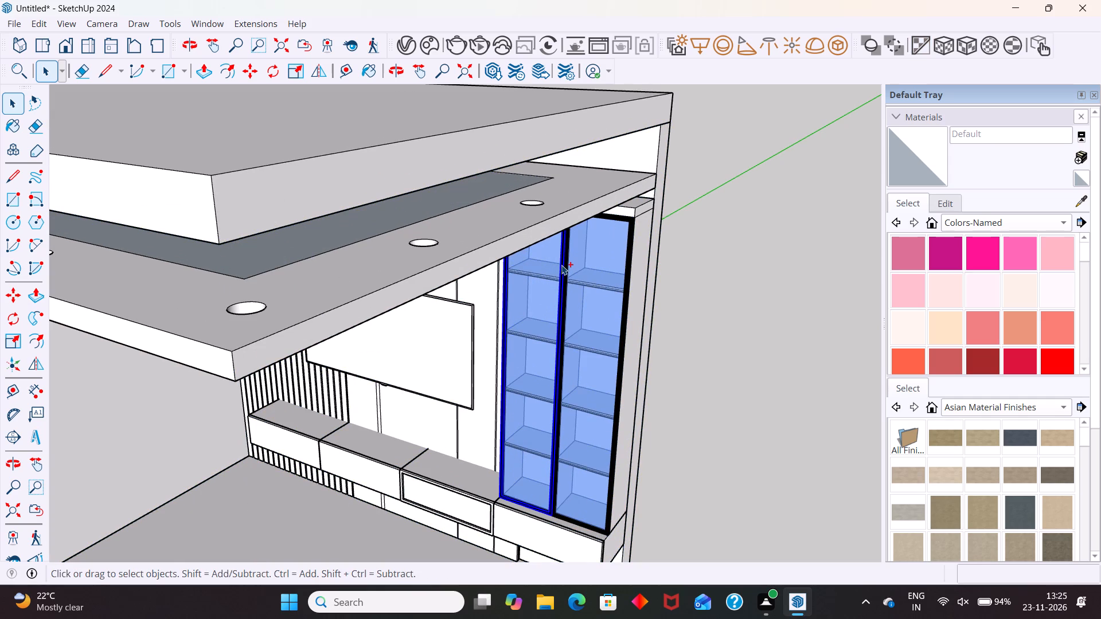
left_click(564, 264, "ctrl")
left_click(568, 271, "ctrl")
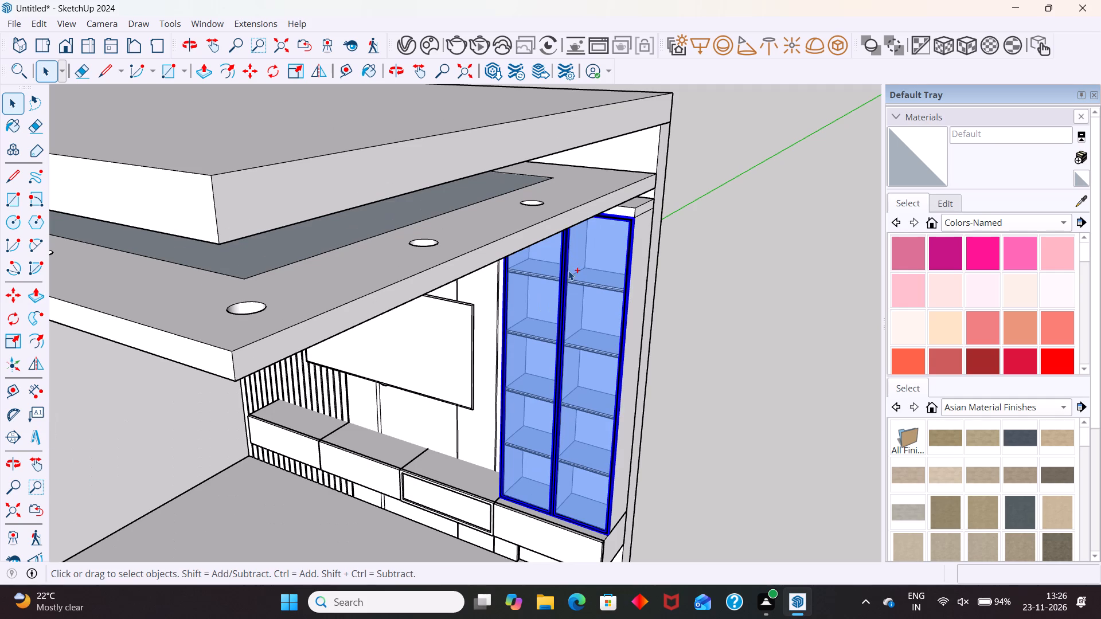
scroll(568, 271, "up", 3, "ctrl")
left_click(916, 44, "ctrl")
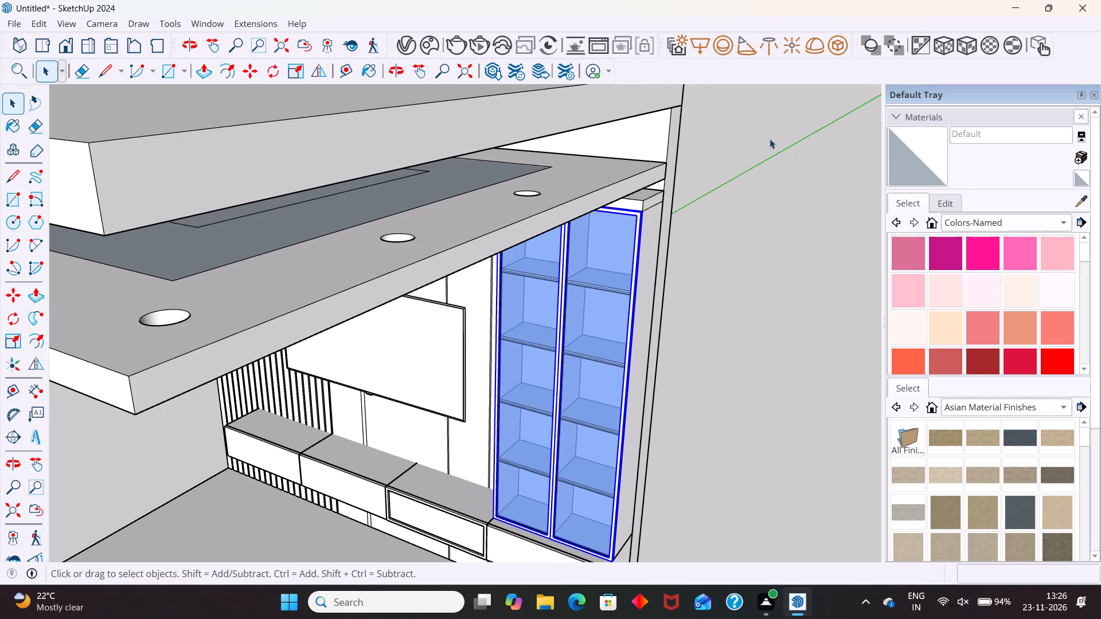
Strip the blue glass material from both door panes of the tall cabinet.
left_click(722, 245)
scroll(655, 256, "down", 6)
scroll(630, 293, "up", 6)
left_click(629, 284)
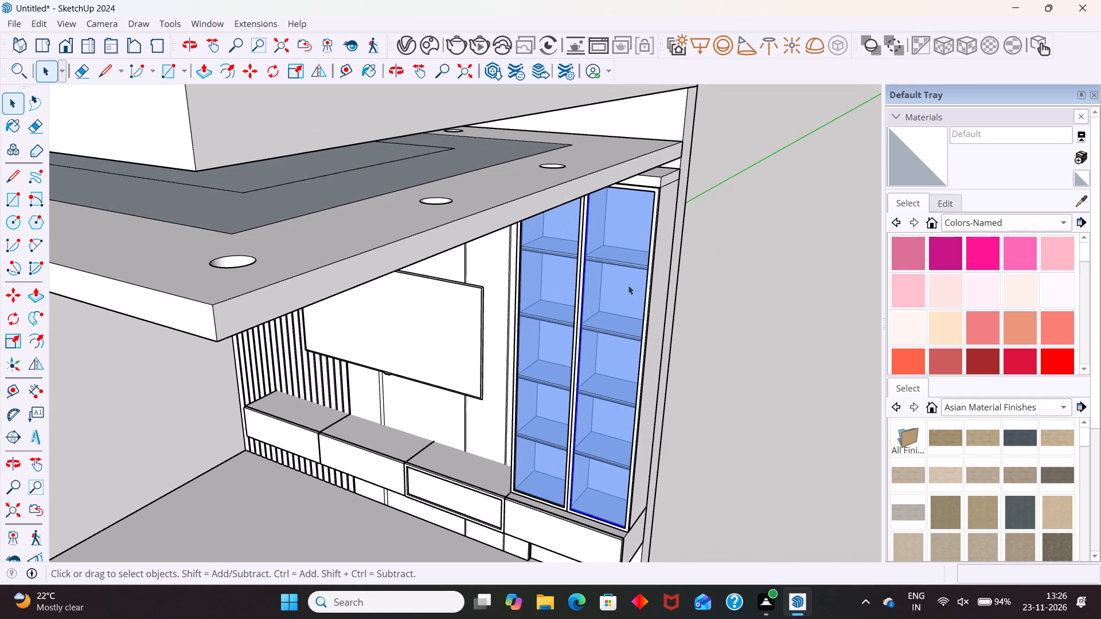
left_click(559, 277, "ctrl")
left_click(919, 36, "ctrl")
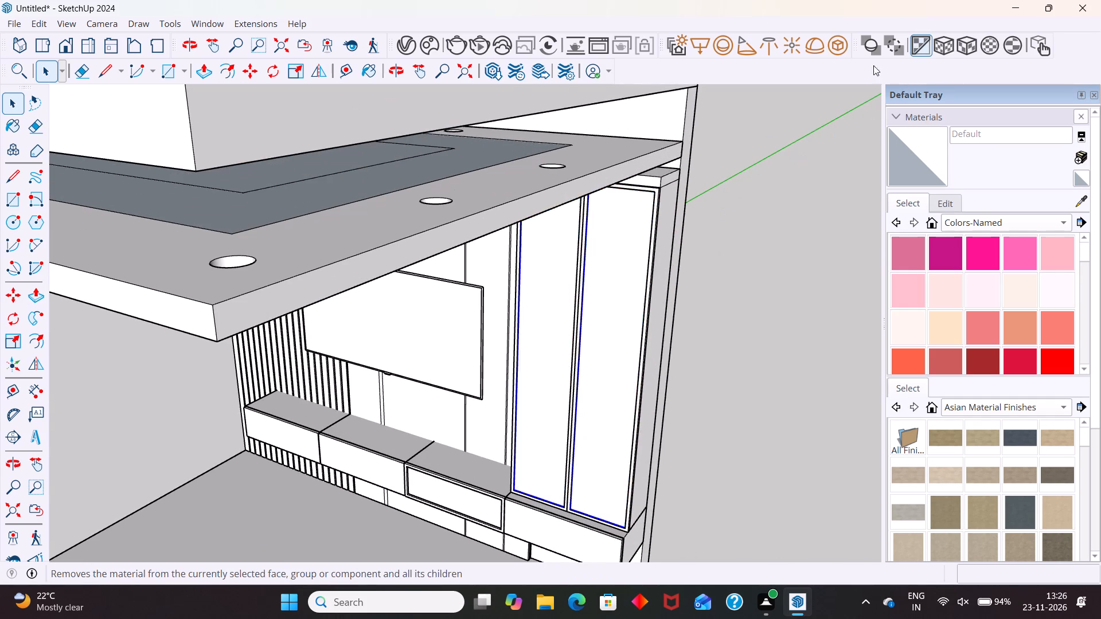
Hide the false ceiling panel with the round downlight openings.
scroll(697, 246, "down", 6)
left_click(717, 280)
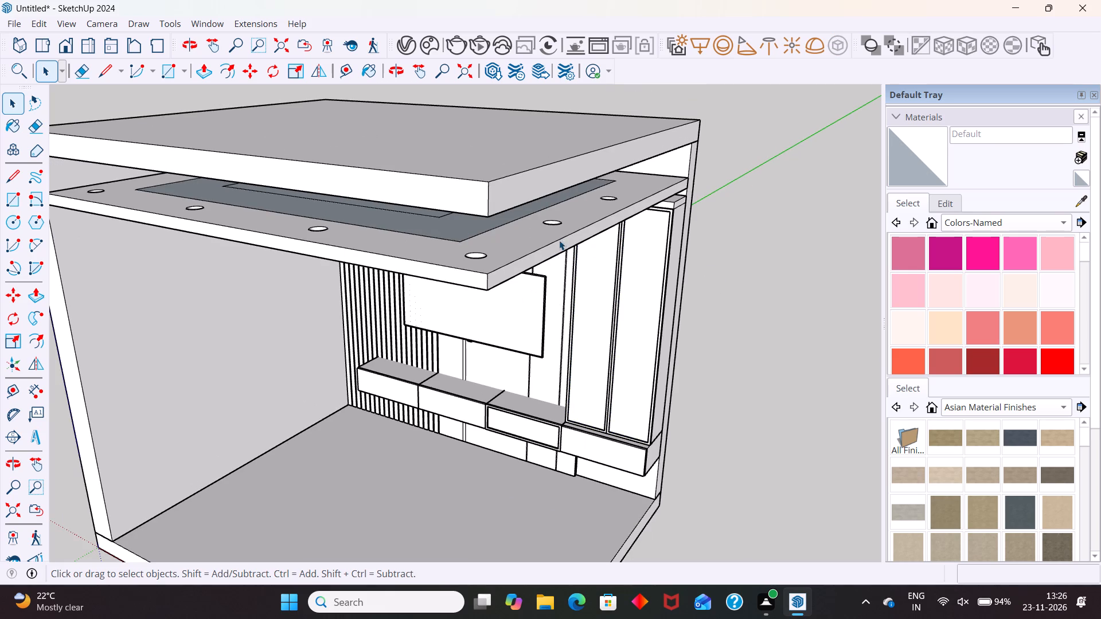
left_click(556, 238)
right_click(555, 238)
left_click(611, 44)
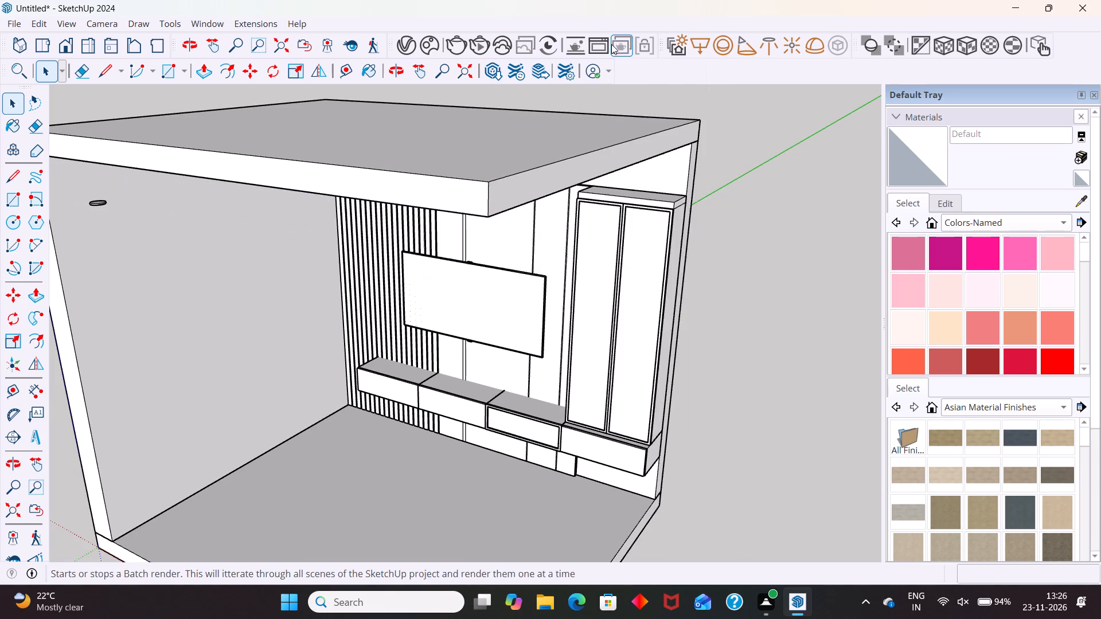
Hide the leftover downlight disc floating near the side wall.
scroll(578, 188, "down", 6)
middle_click_drag(454, 298, 533, 245)
scroll(304, 203, "up", 6)
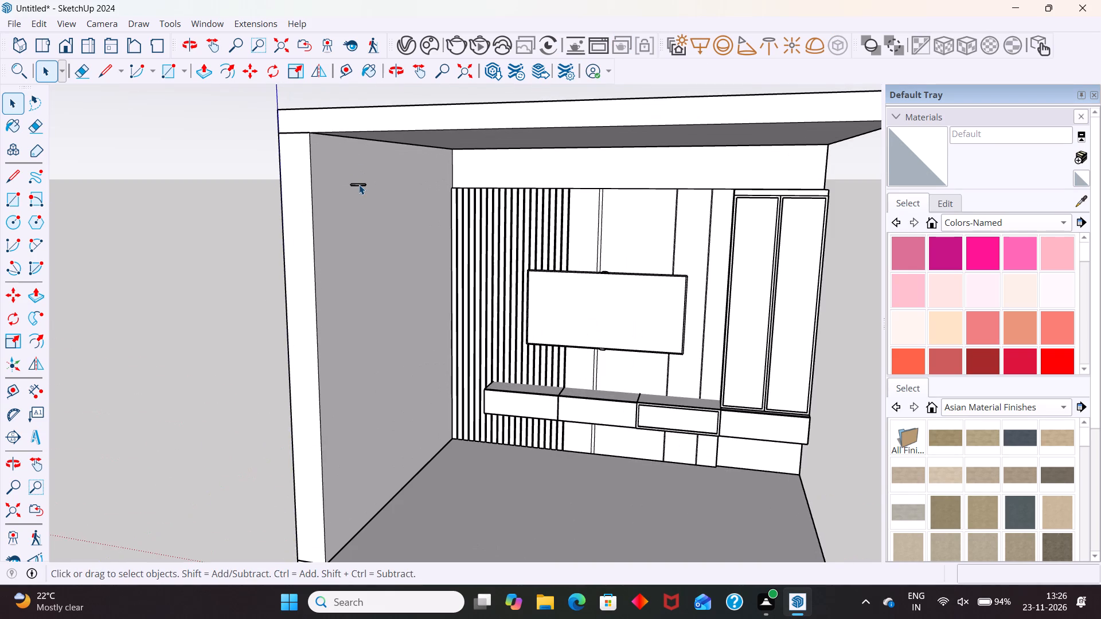
left_click(359, 185)
right_click(358, 185)
left_click(453, 40)
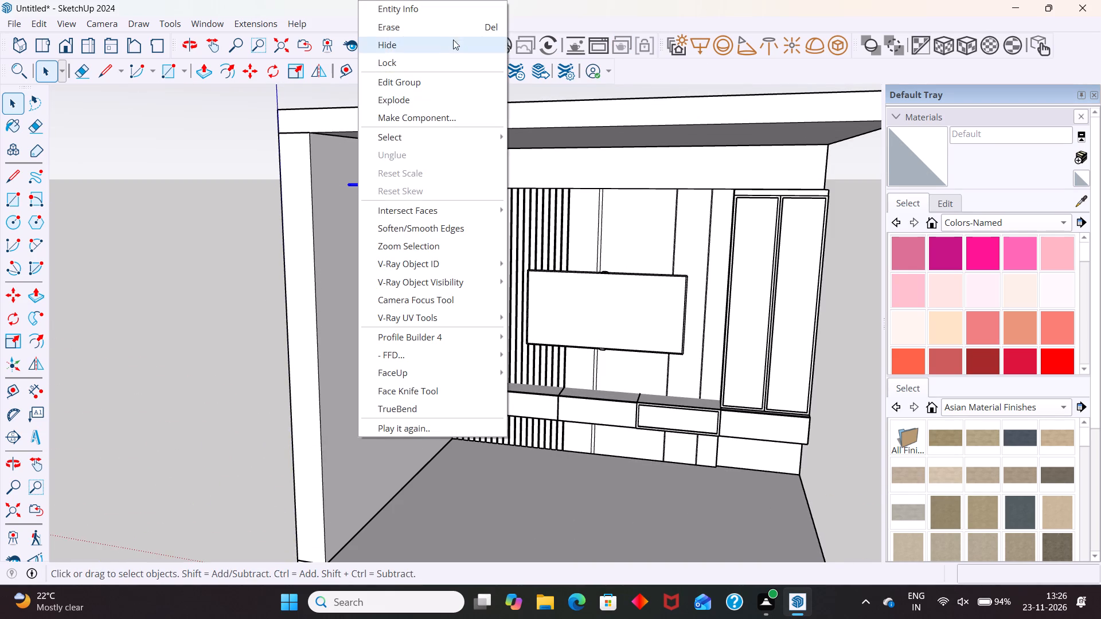
Extend the open end of the TV wall outward by 6" with Push/Pull on its narrow end face.
scroll(389, 169, "down", 6)
scroll(380, 235, "down", 5)
middle_click_drag(382, 266, 430, 280)
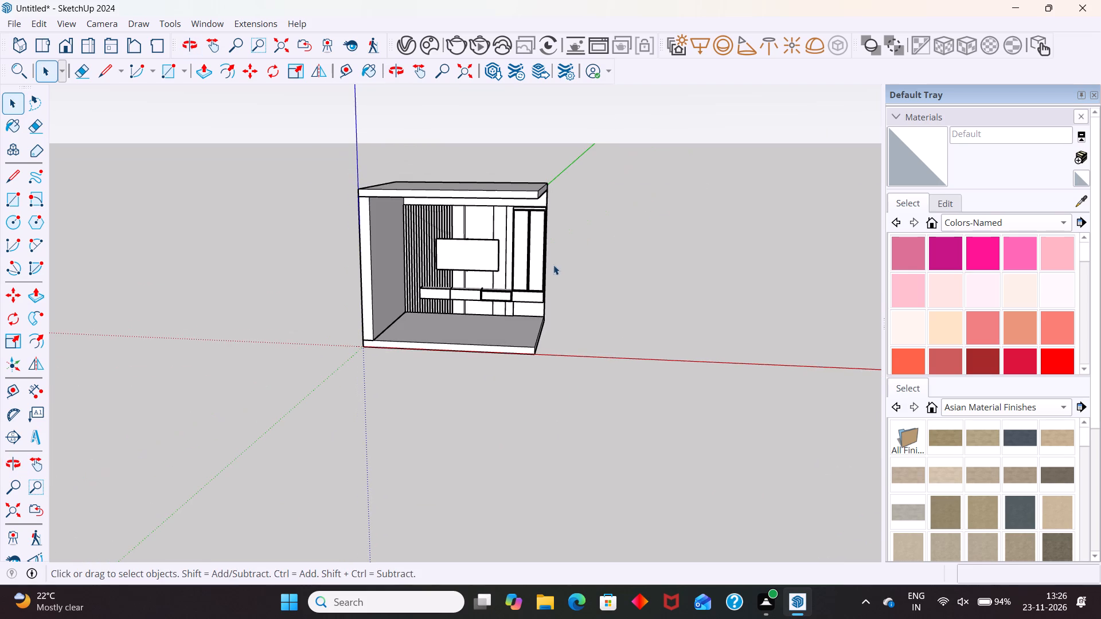
middle_click_drag(712, 276, 195, 349)
scroll(444, 236, "up", 3)
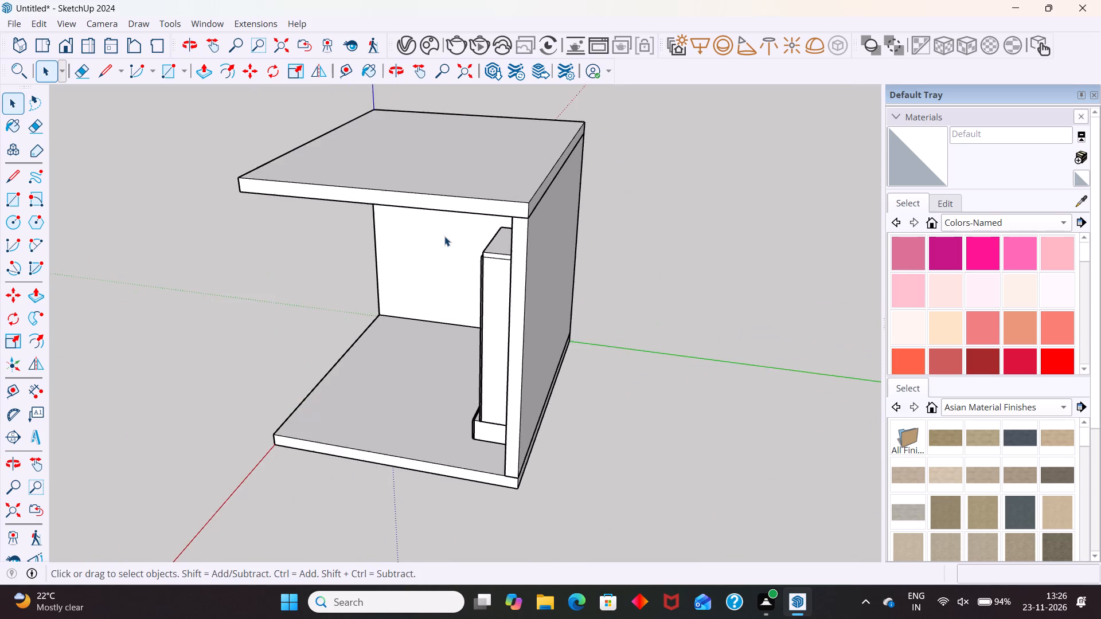
scroll(444, 236, "up", 6)
triple_click(533, 238)
left_click(533, 238)
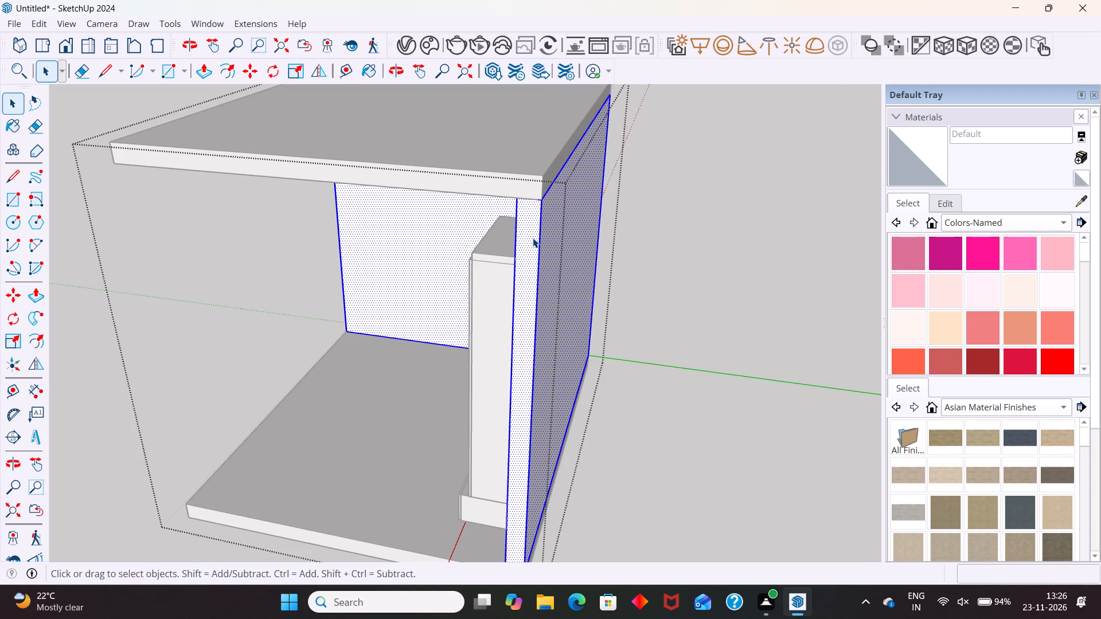
left_click(532, 237)
key("0")
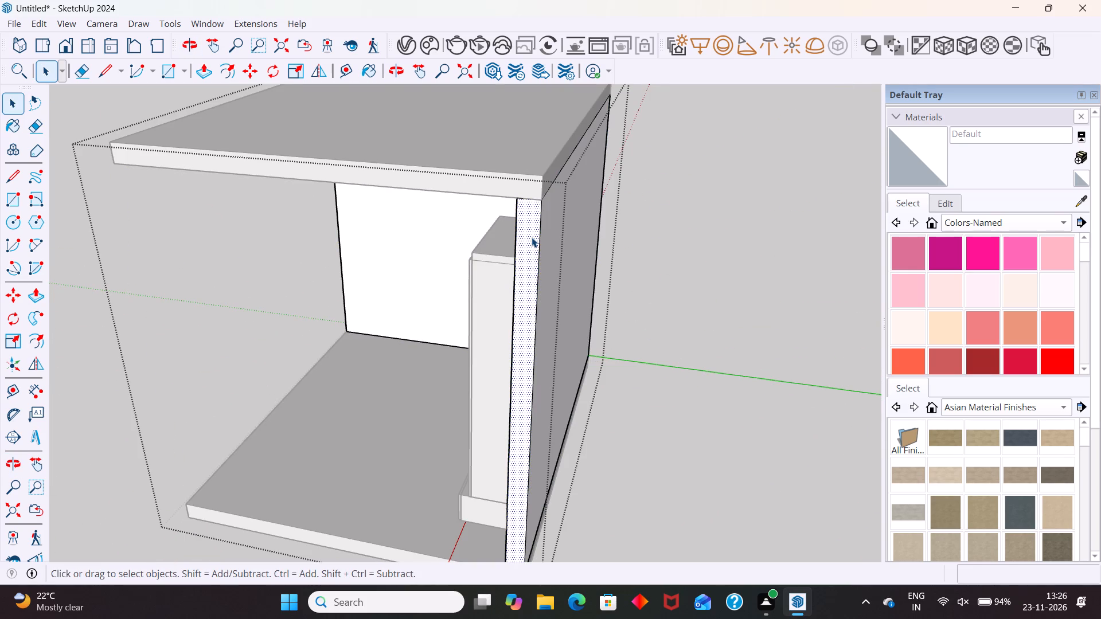
key("p")
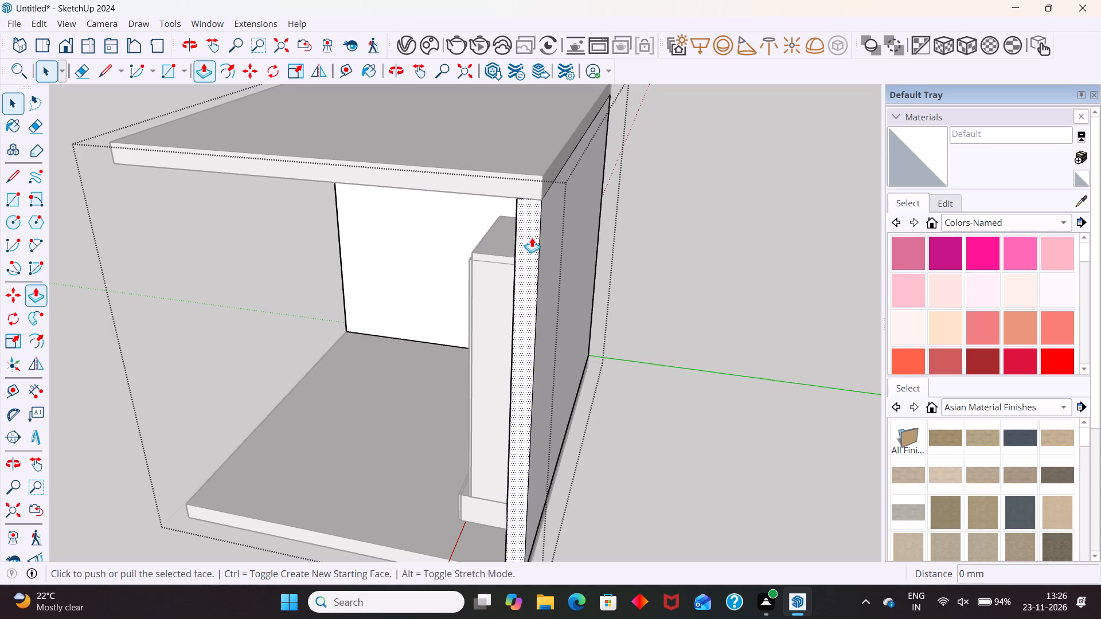
left_click(532, 237)
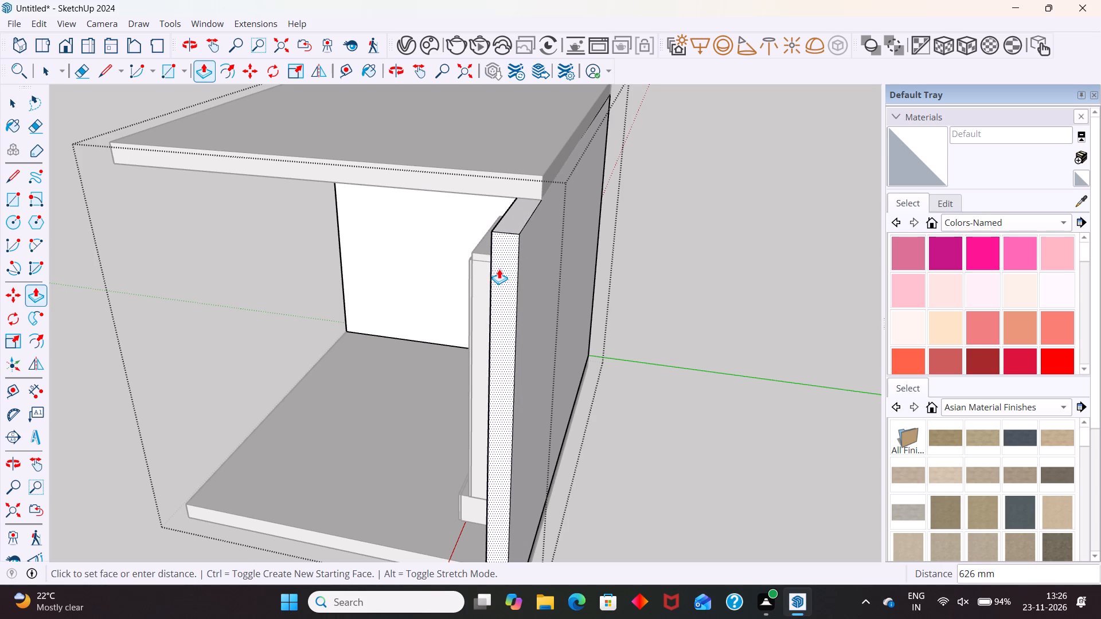
key("6")
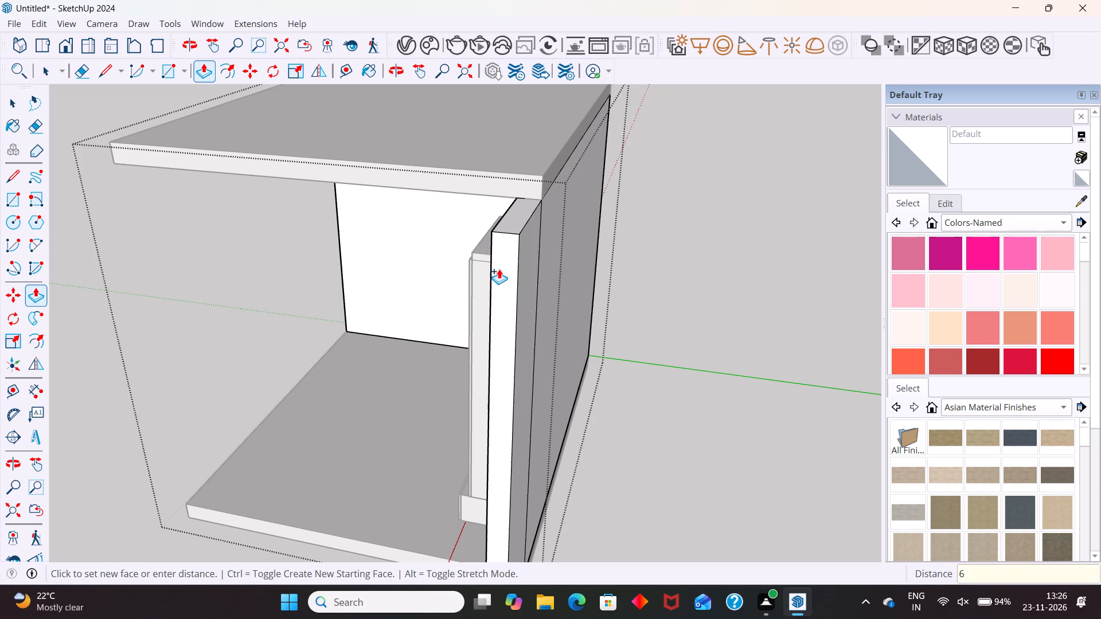
key("shift+quotedbl")
key("Return")
key("space")
scroll(524, 253, "down", 8)
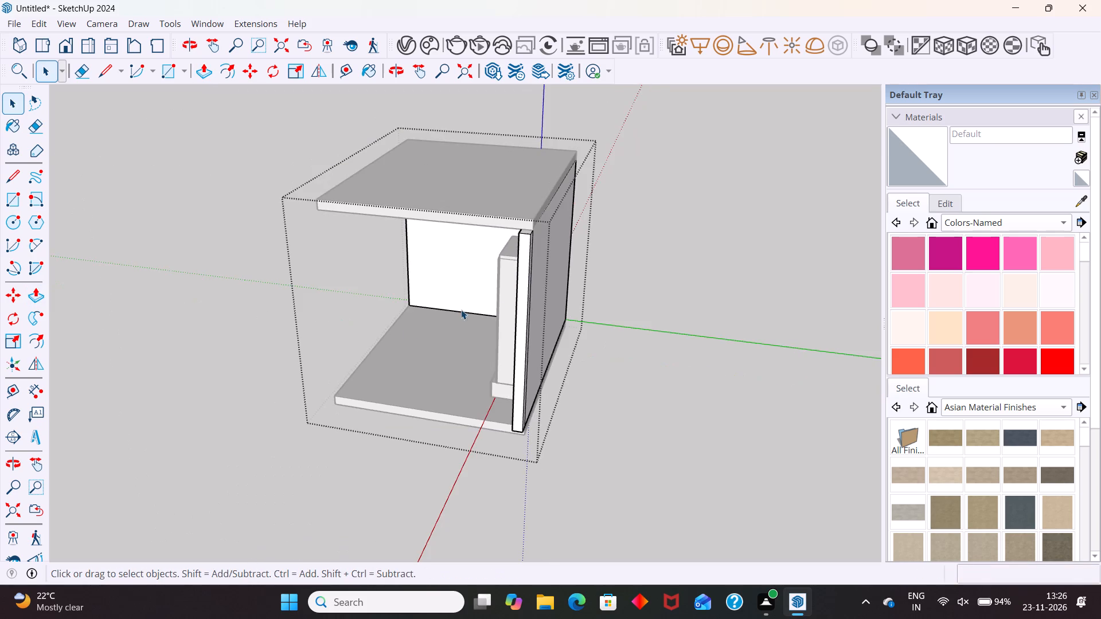
Push/Pull the ceiling slab's side face above the tall cabinet until it is flush with the extended end of the TV wall.
middle_click_drag(413, 325, 707, 254)
scroll(454, 201, "up", 5)
triple_click(451, 187)
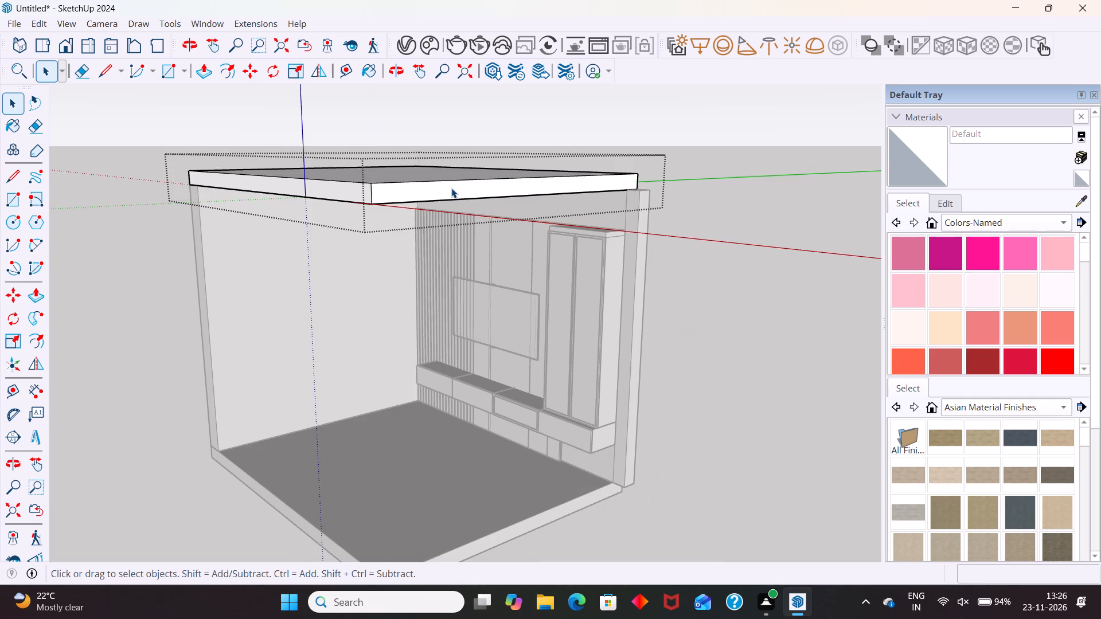
left_click(446, 188)
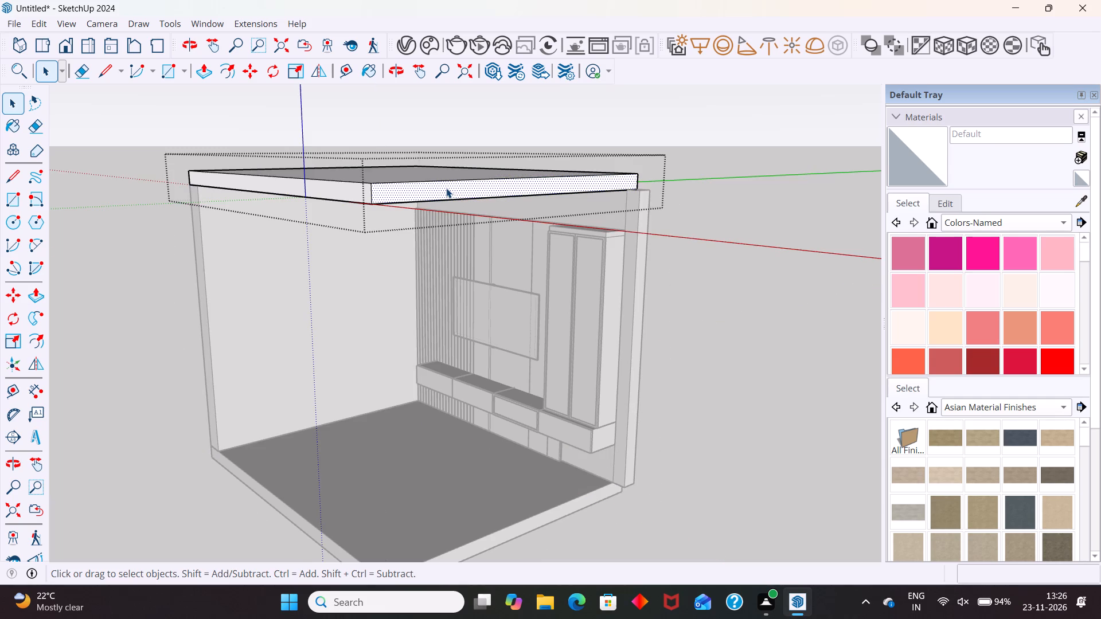
key("p")
left_click(446, 188)
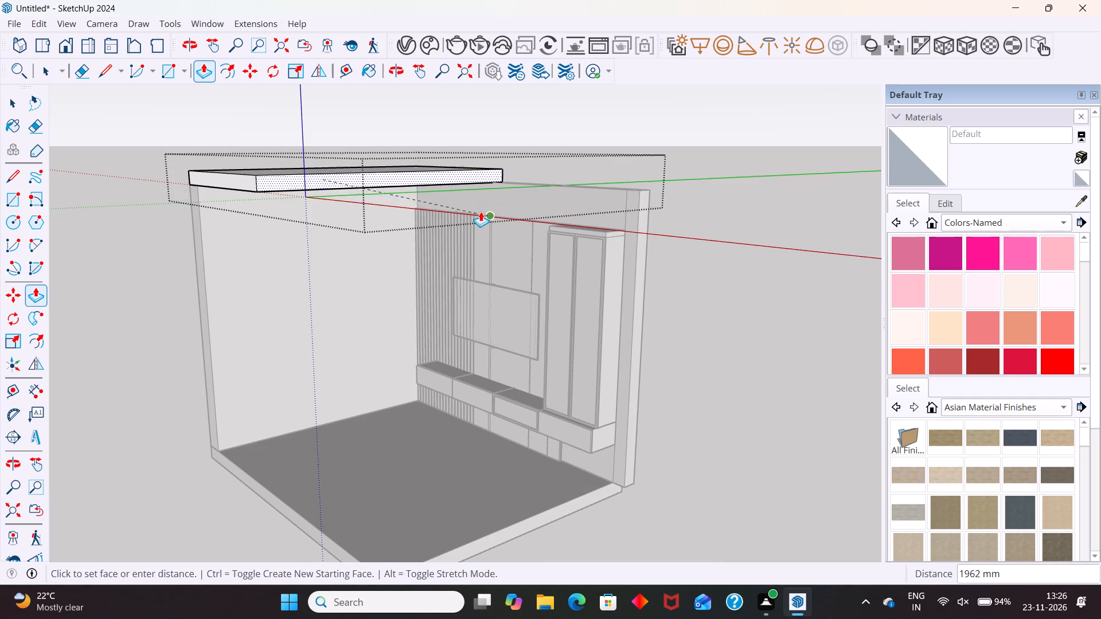
scroll(573, 196, "up", 5)
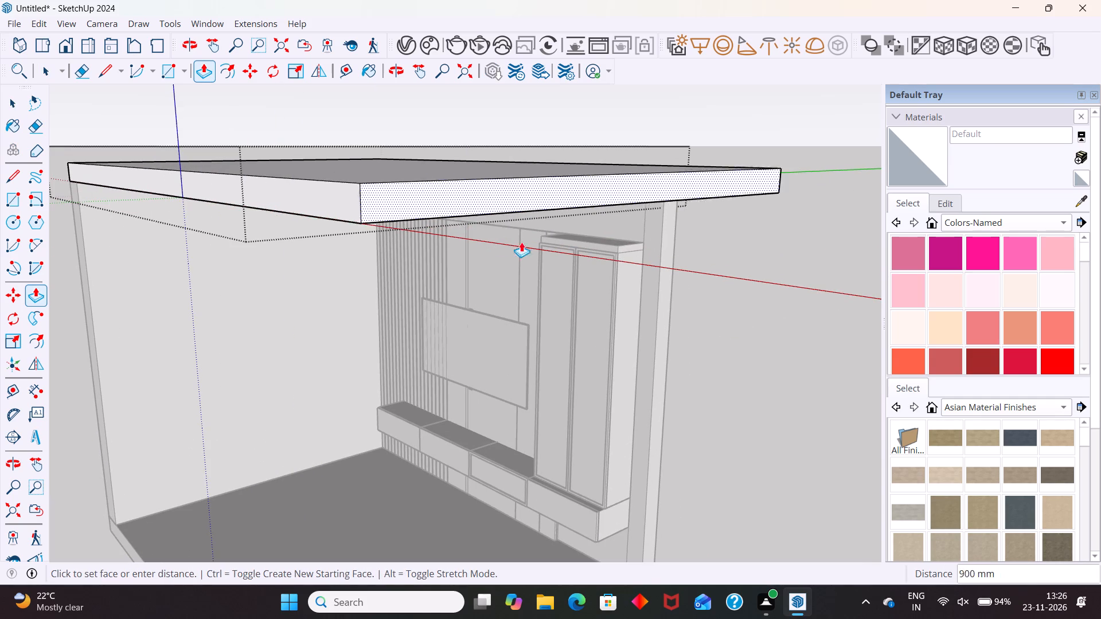
left_click(661, 261)
scroll(552, 189, "down", 7)
key("space")
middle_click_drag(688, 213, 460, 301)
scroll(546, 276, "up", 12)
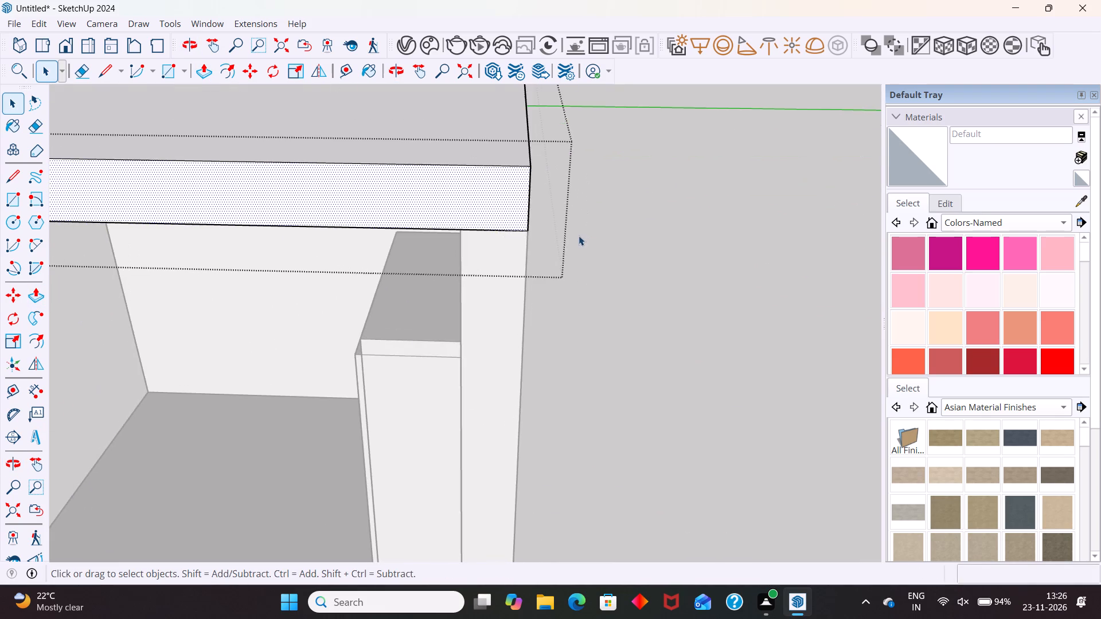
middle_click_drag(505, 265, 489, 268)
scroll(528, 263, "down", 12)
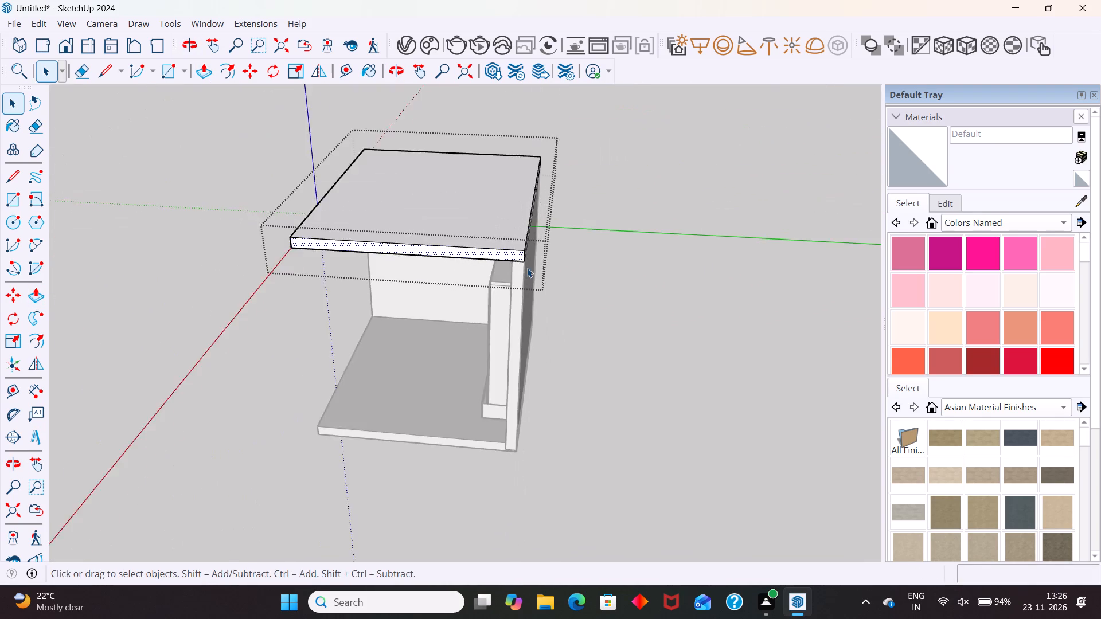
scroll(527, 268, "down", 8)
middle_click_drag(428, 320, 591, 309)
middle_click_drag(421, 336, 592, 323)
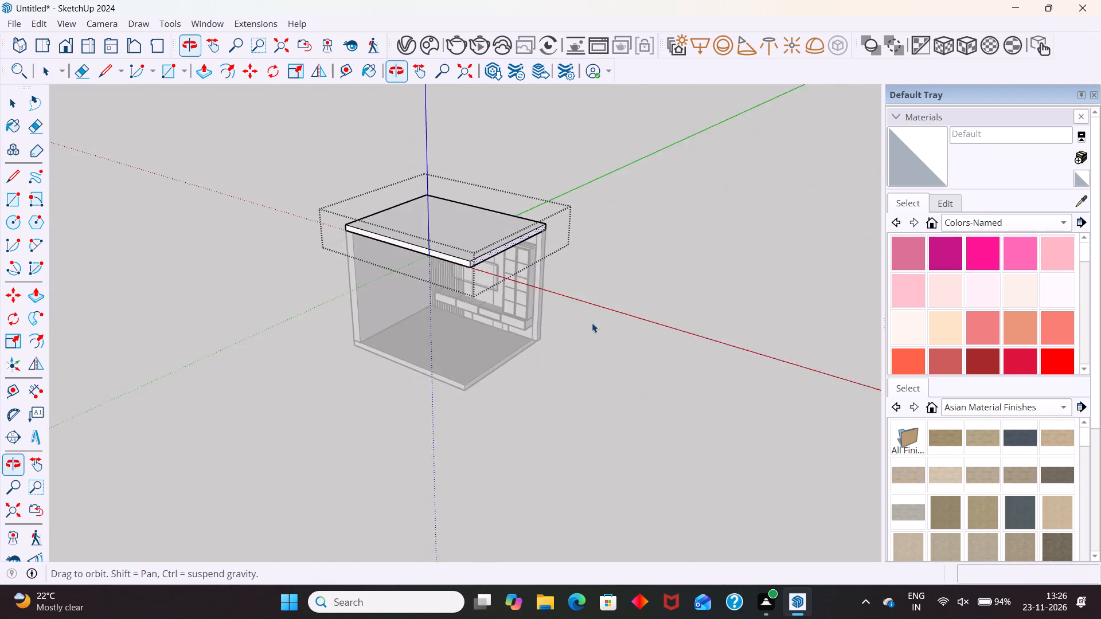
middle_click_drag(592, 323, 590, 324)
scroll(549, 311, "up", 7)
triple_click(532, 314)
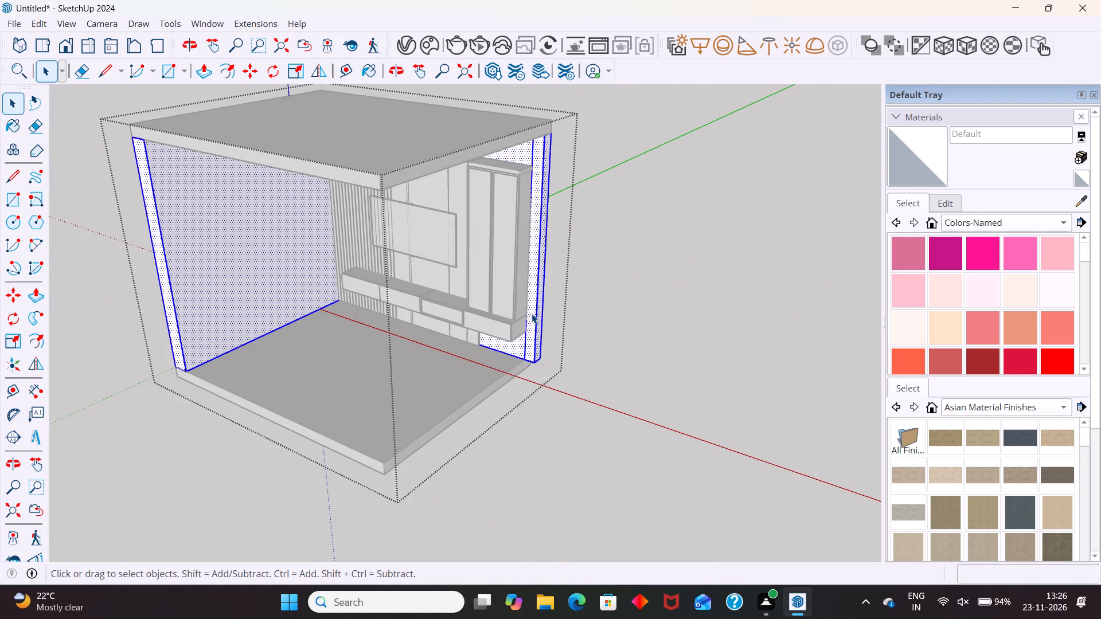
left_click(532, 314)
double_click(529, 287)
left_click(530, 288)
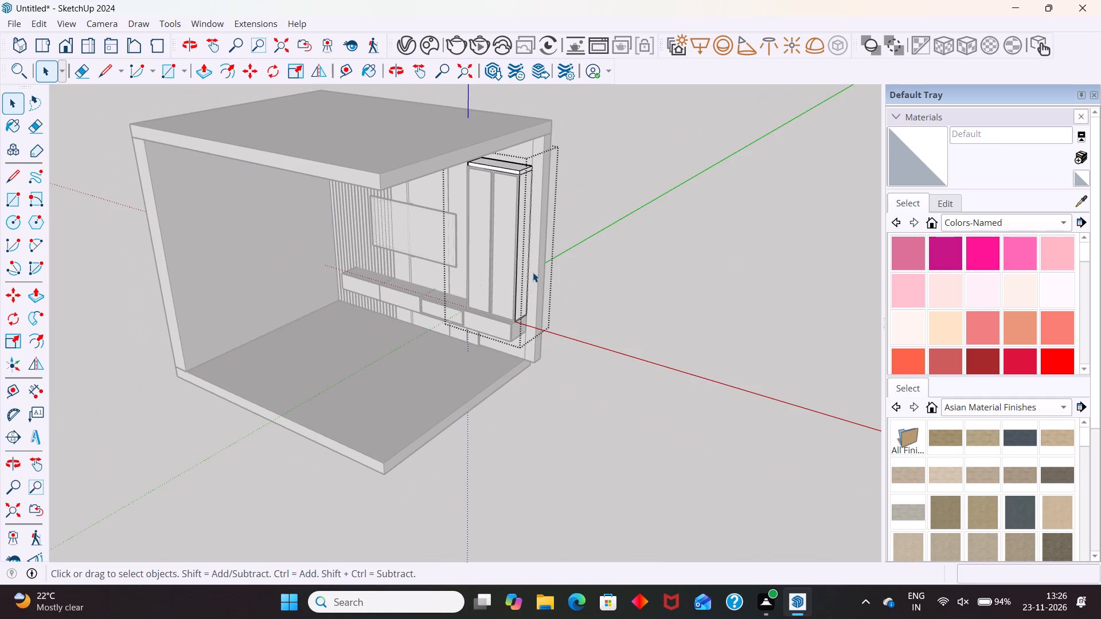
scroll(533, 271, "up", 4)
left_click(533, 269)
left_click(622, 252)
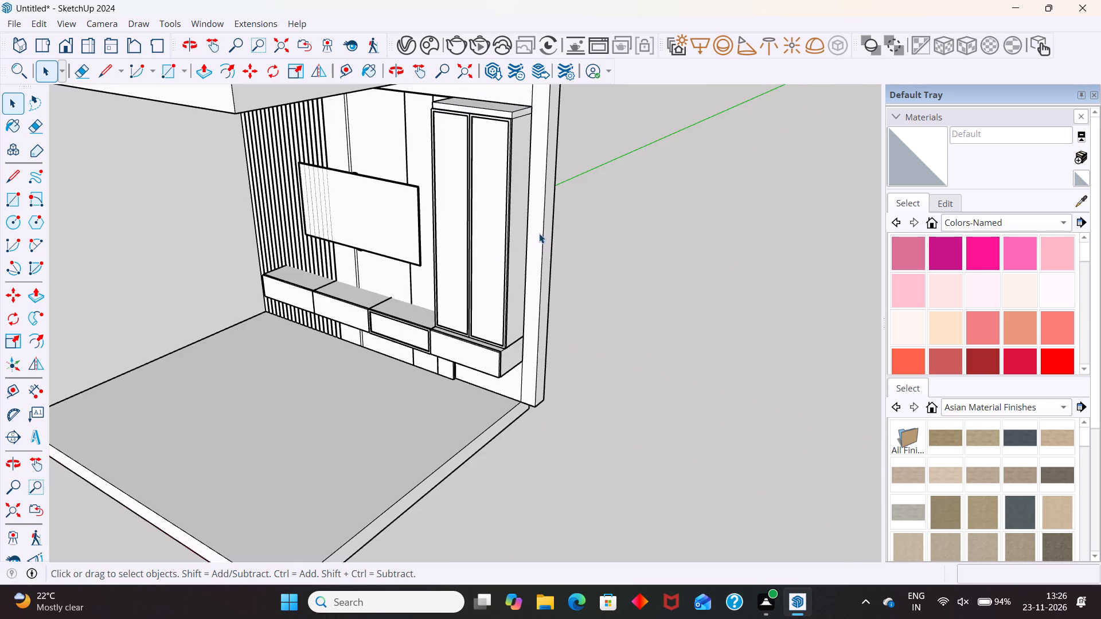
Push/Pull the inner face strip of the TV wall's extension about 2896 mm to the slab's front corner, forming the missing side wall.
triple_click(538, 233)
left_click(538, 233)
left_click(538, 233)
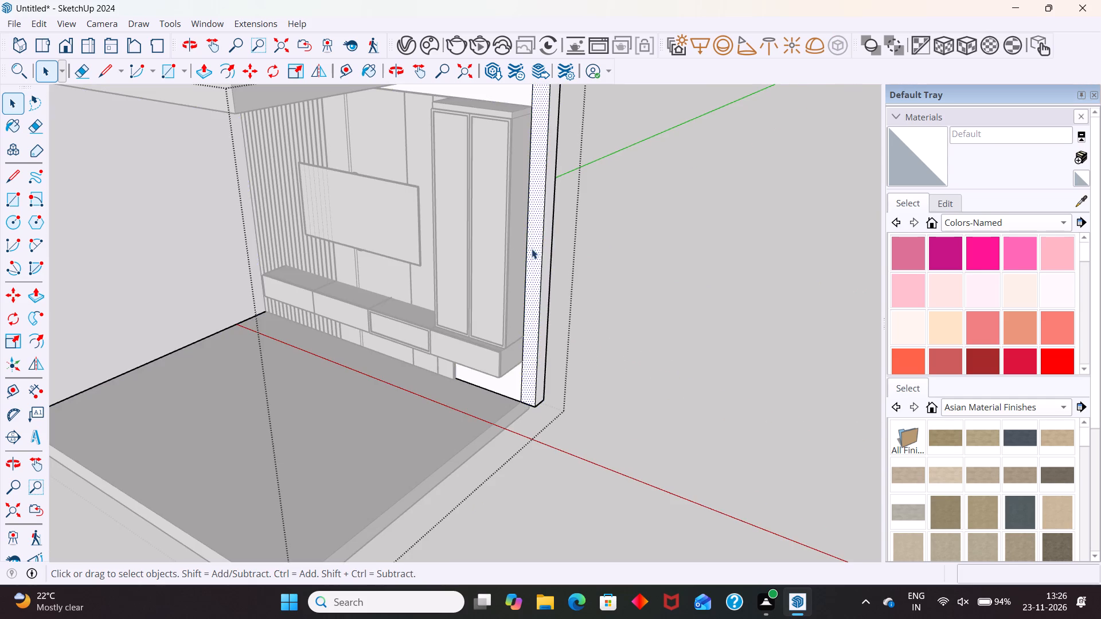
scroll(535, 279, "down", 6)
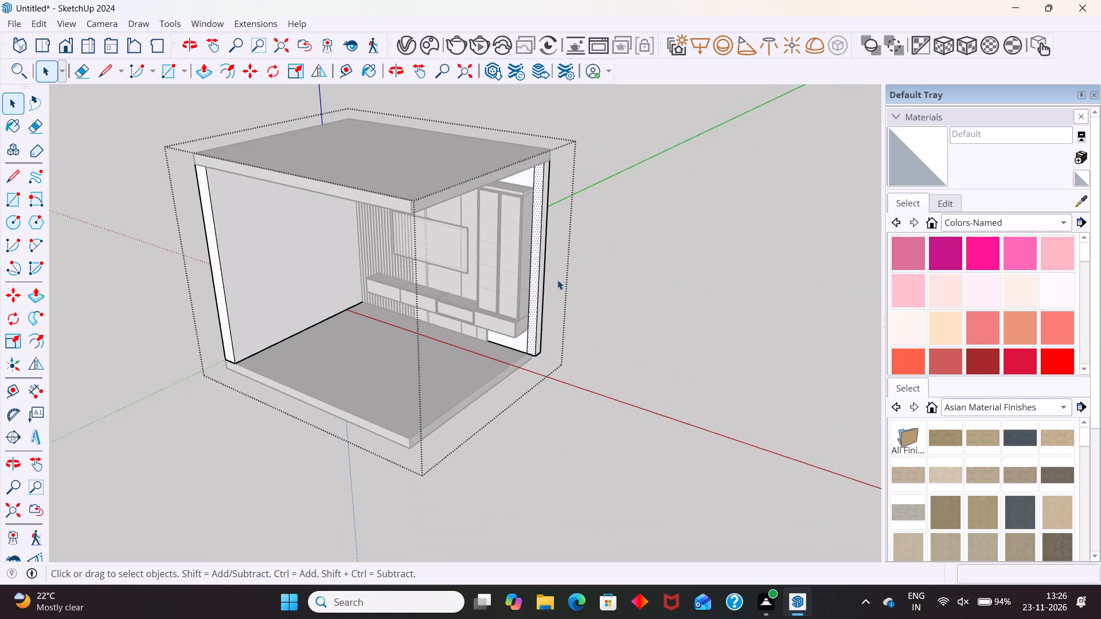
key("p")
left_click(537, 192)
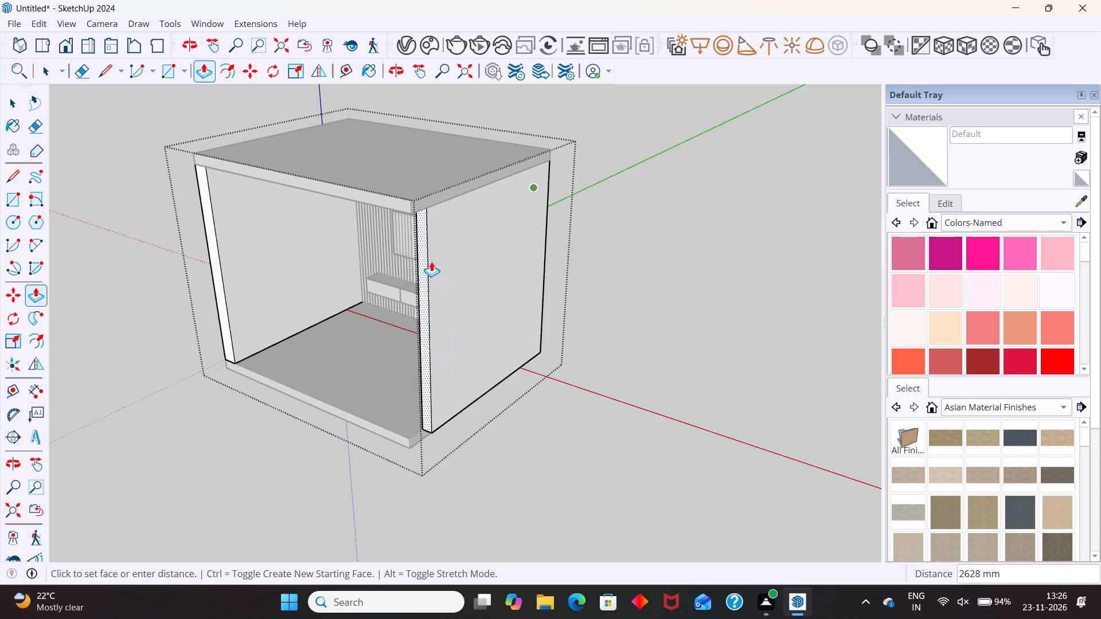
left_click(412, 216)
key("space")
scroll(486, 293, "down", 7)
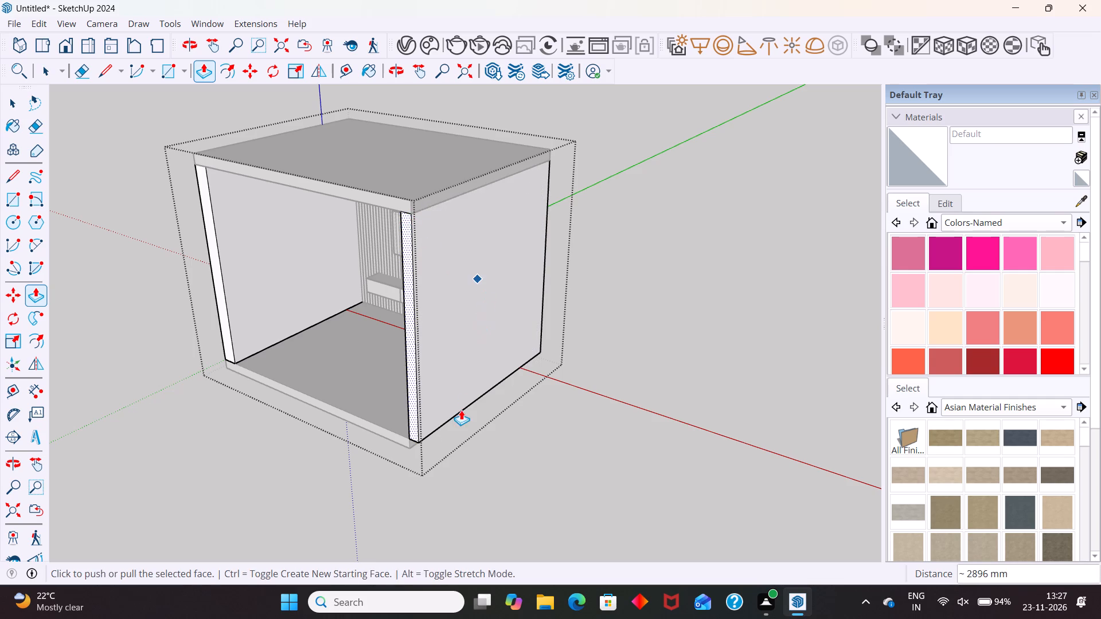
Push/Pull the floor slab's side face outward until it is flush with the outer face of the new side wall.
middle_click_drag(454, 402, 344, 243)
scroll(369, 355, "up", 6)
double_click(372, 340)
double_click(367, 346)
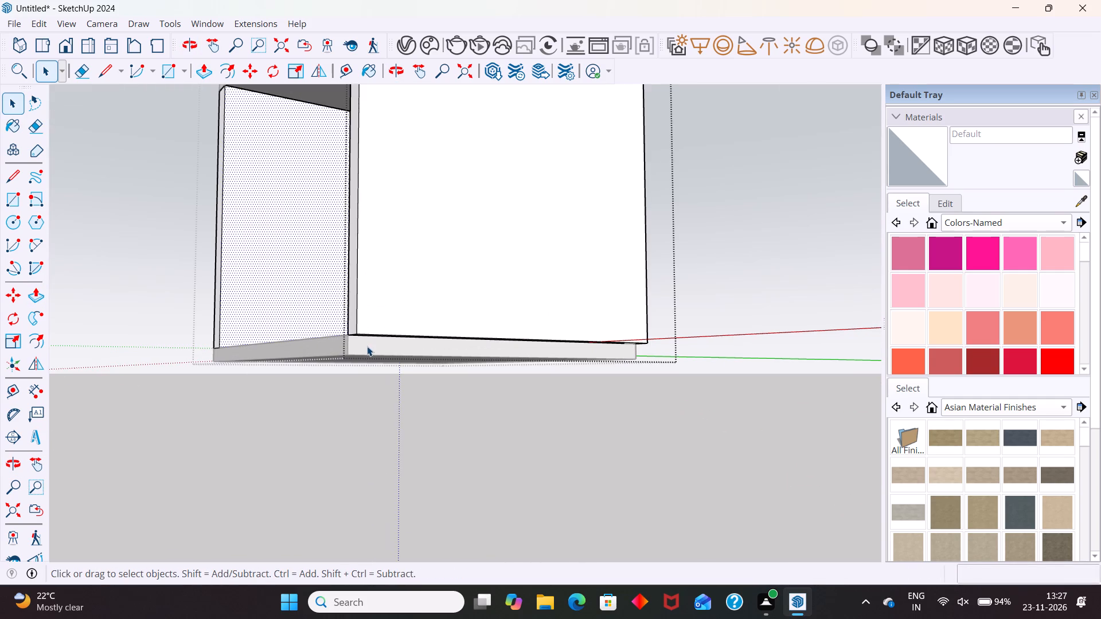
left_click(363, 347)
double_click(363, 348)
left_click(359, 345)
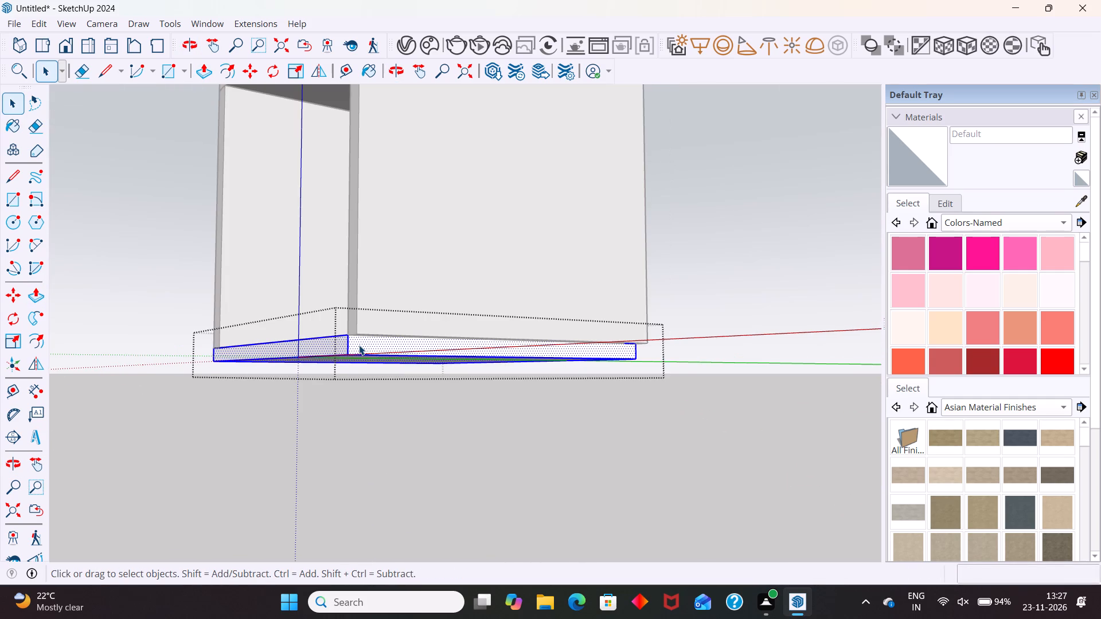
scroll(359, 344, "up", 2)
key("p")
left_click_drag(356, 339, 376, 344)
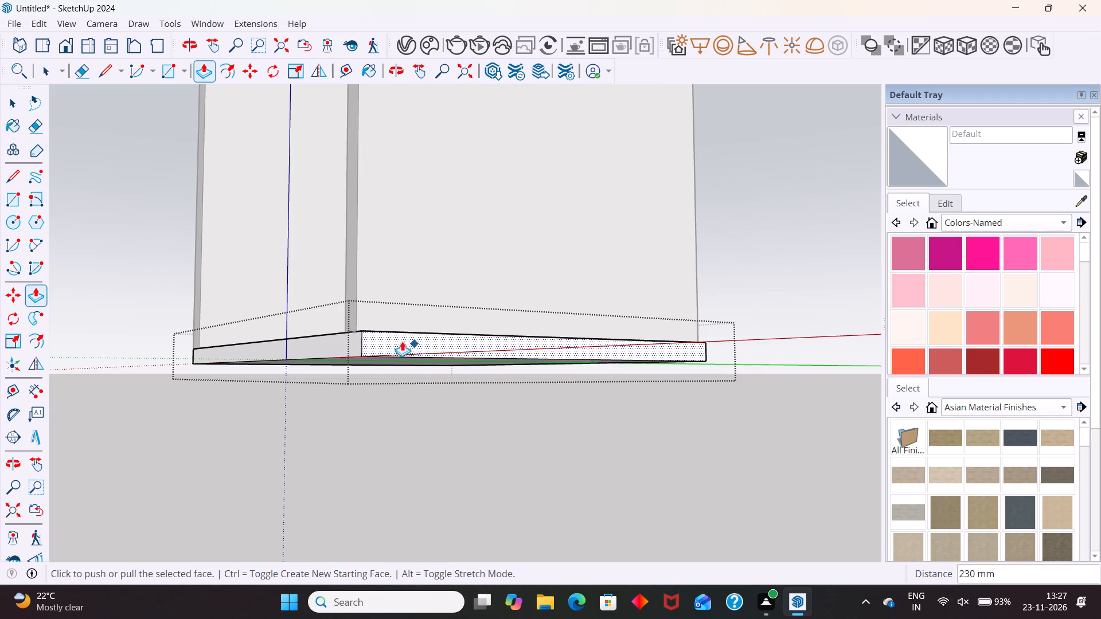
left_click(359, 328)
middle_click_drag(366, 338, 423, 446)
left_click(439, 483)
key("space")
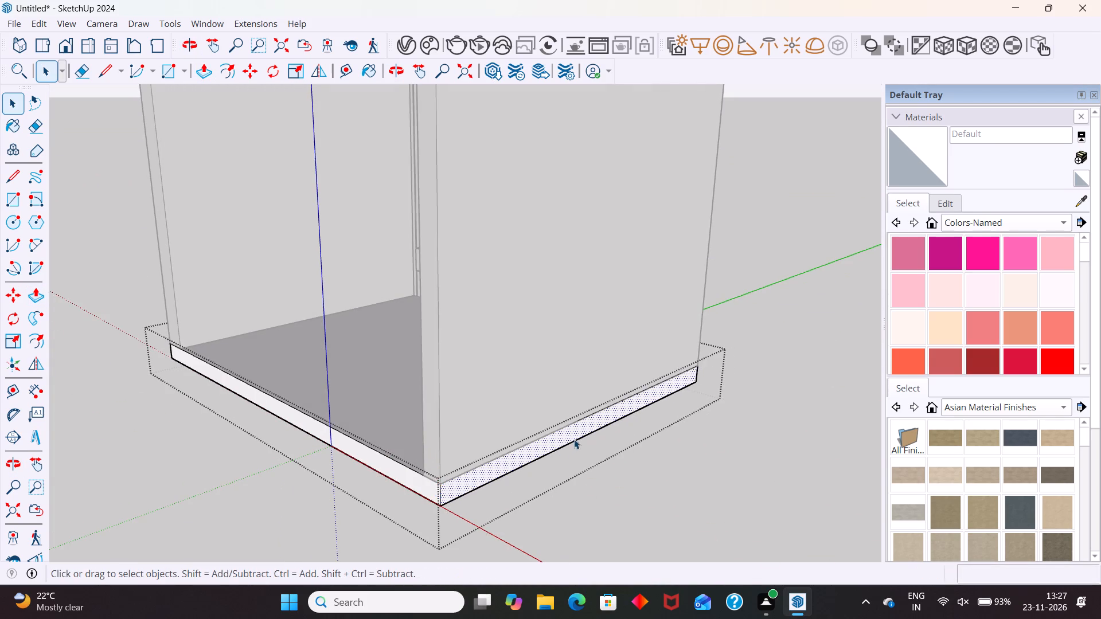
scroll(575, 436, "down", 13)
left_click(440, 489)
Frame the room straight on from its open front and set the camera to Two-Point Perspective.
scroll(407, 456, "down", 6)
middle_click_drag(421, 466, 558, 441)
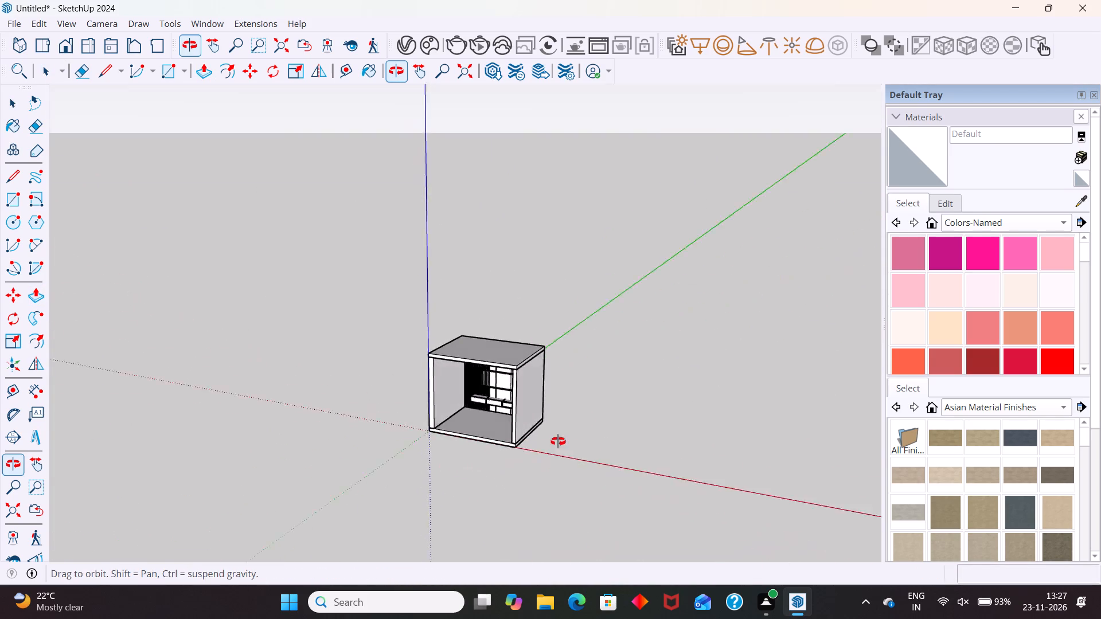
middle_click_drag(558, 441, 594, 350)
scroll(473, 359, "up", 4)
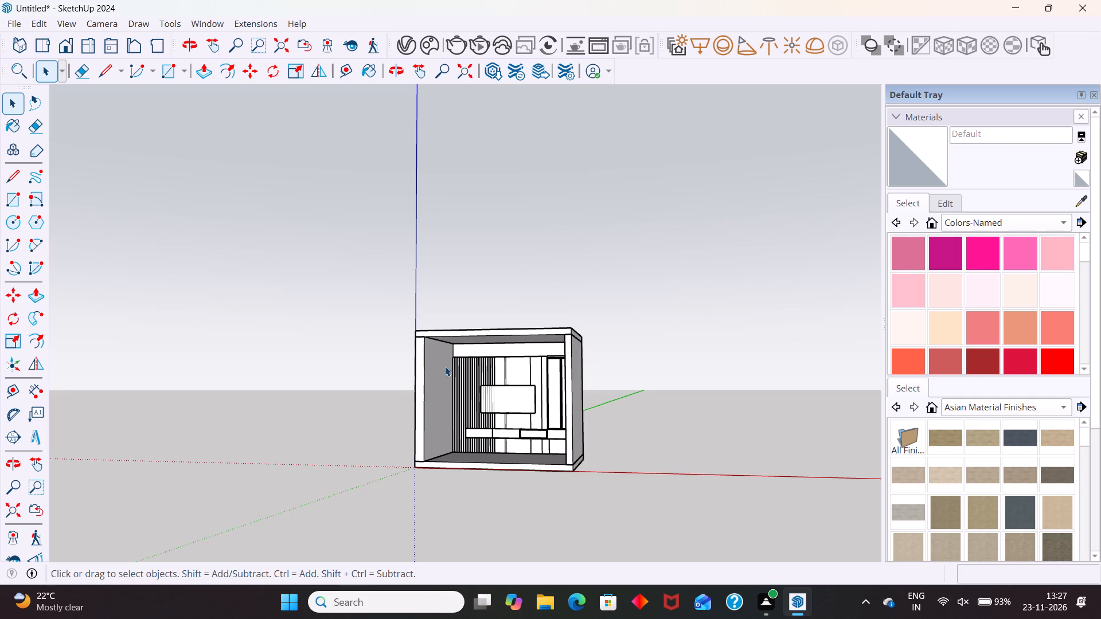
scroll(388, 261, "down", 6)
middle_click_drag(395, 335, 459, 453)
scroll(482, 356, "up", 5)
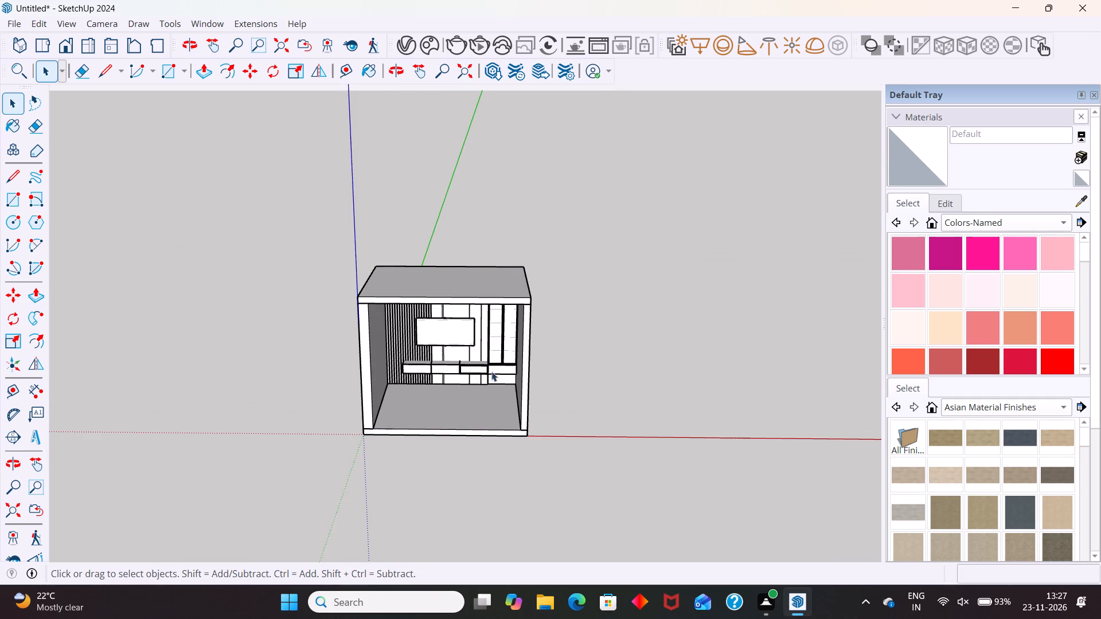
scroll(506, 325, "down", 3)
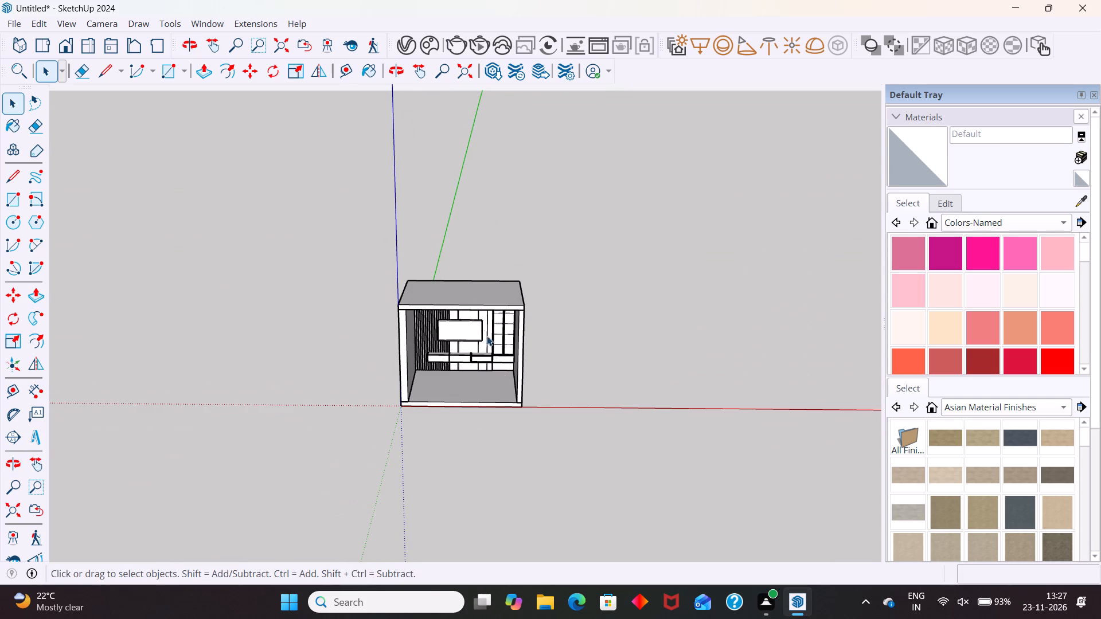
middle_click_drag(484, 330, 461, 277)
scroll(425, 310, "up", 5)
middle_click_drag(492, 382, 514, 359)
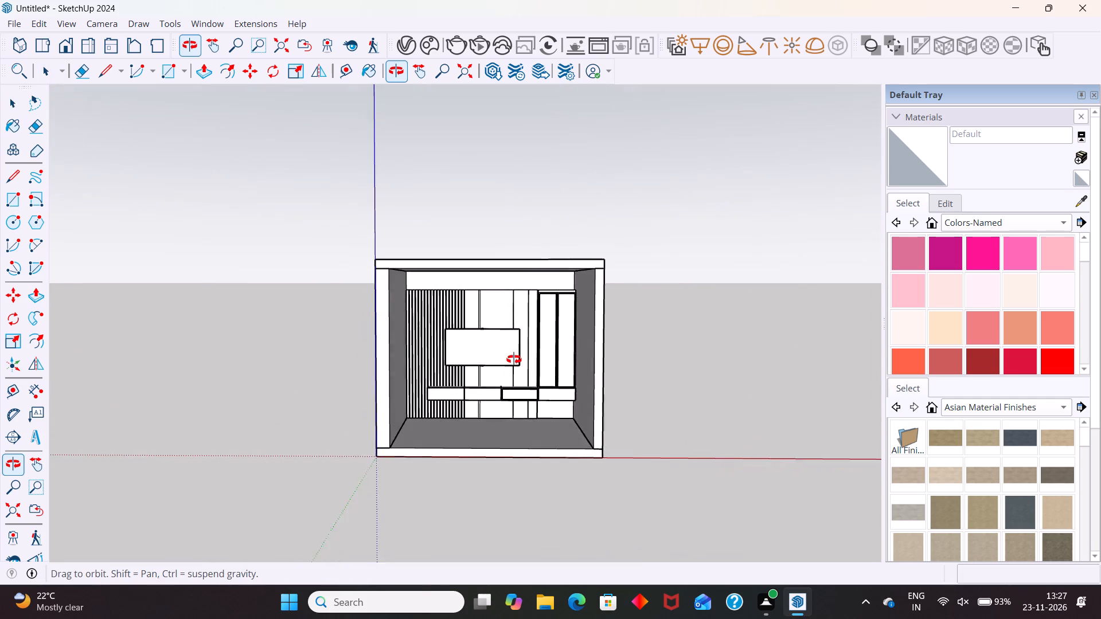
middle_click_drag(514, 359, 501, 363)
scroll(591, 321, "up", 1)
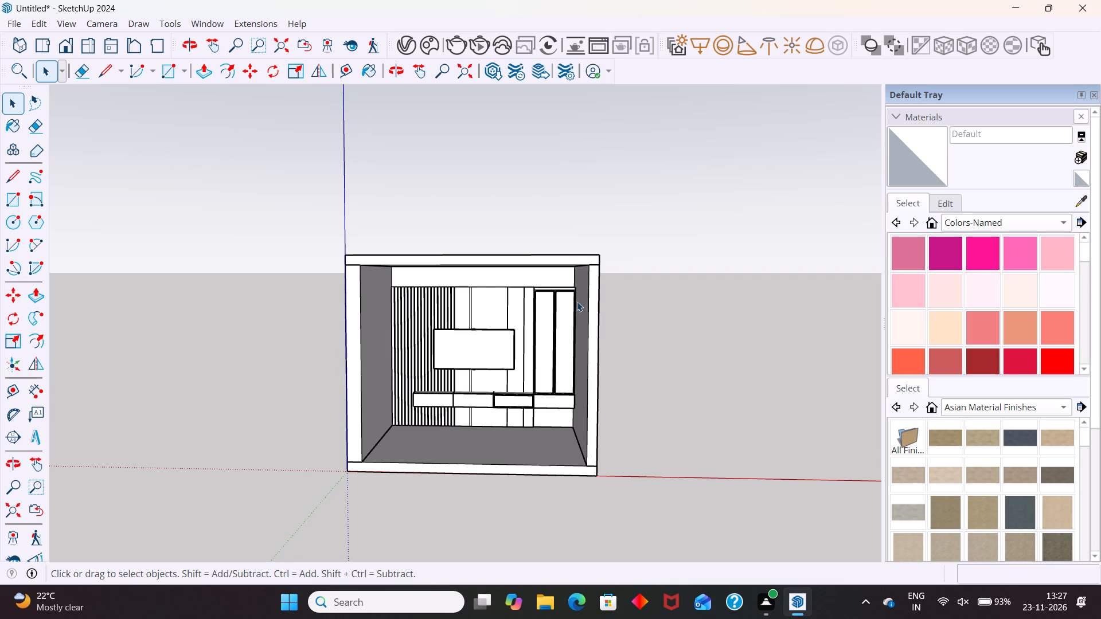
left_click(106, 22)
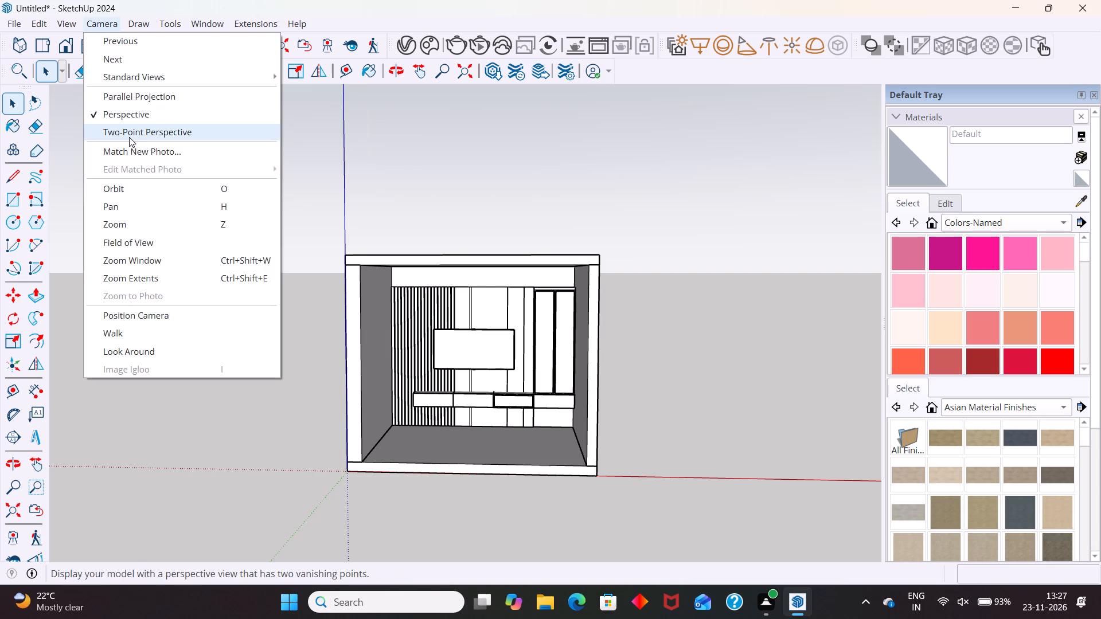
left_click(129, 136)
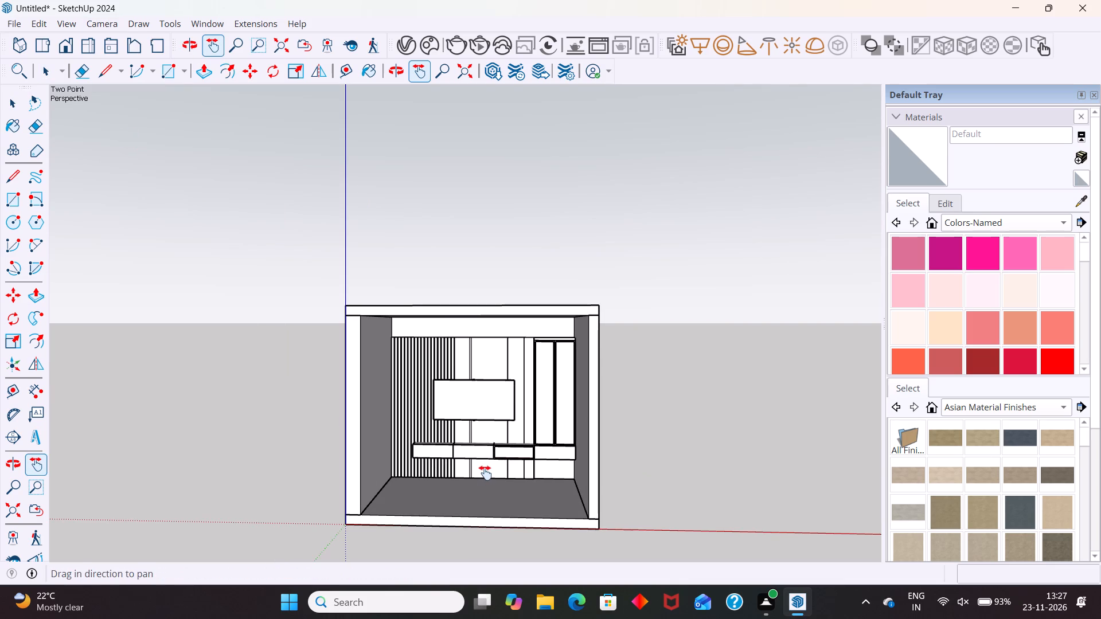
left_click(485, 472)
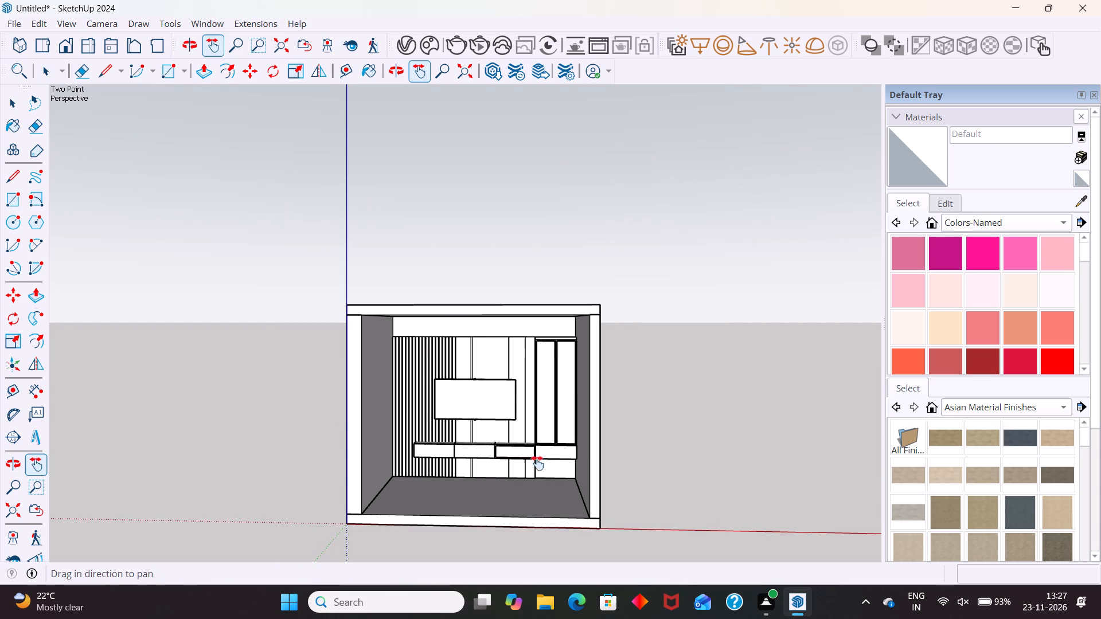
Reframe the room's open front by panning and turning the camera with Look Around, and add the view as a scene.
left_click_drag(562, 453, 557, 452)
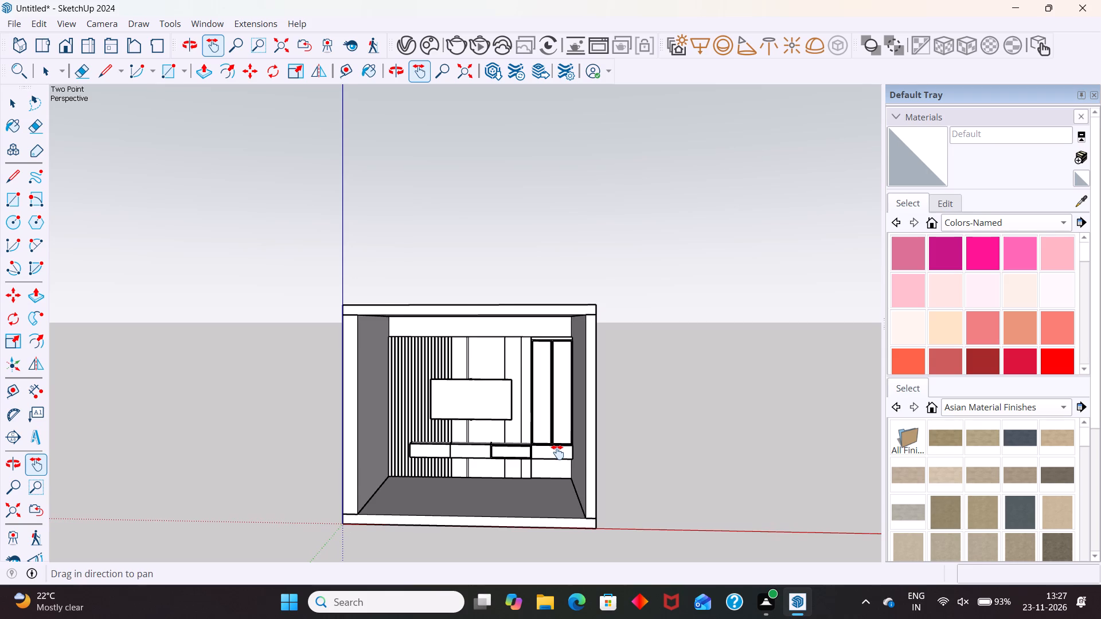
left_click_drag(557, 452, 555, 456)
double_click(554, 456)
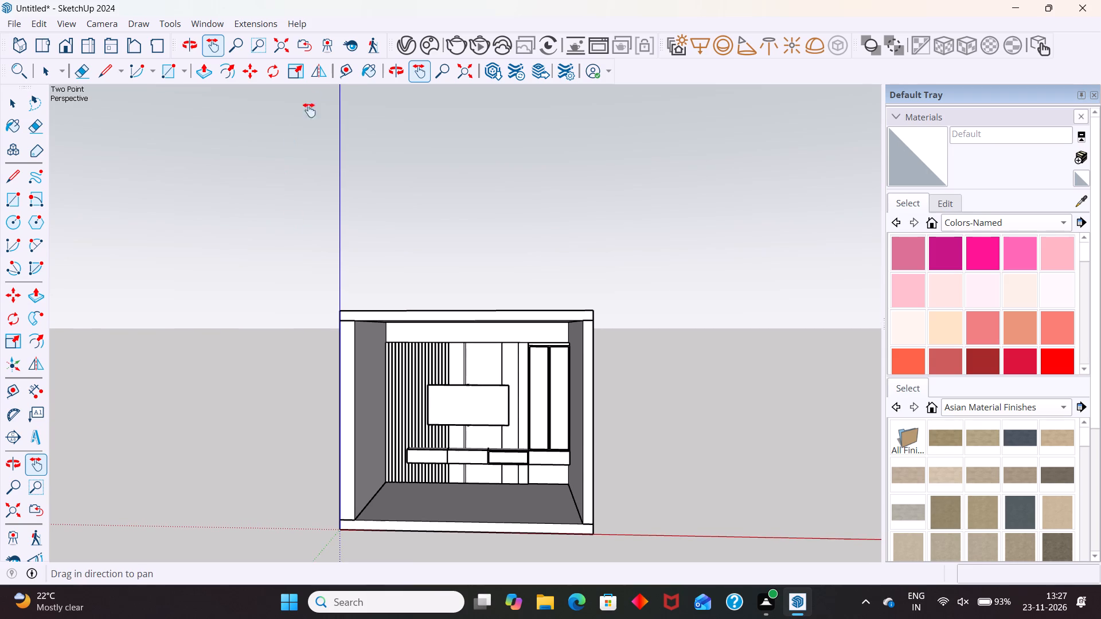
left_click(356, 47)
left_click(444, 487)
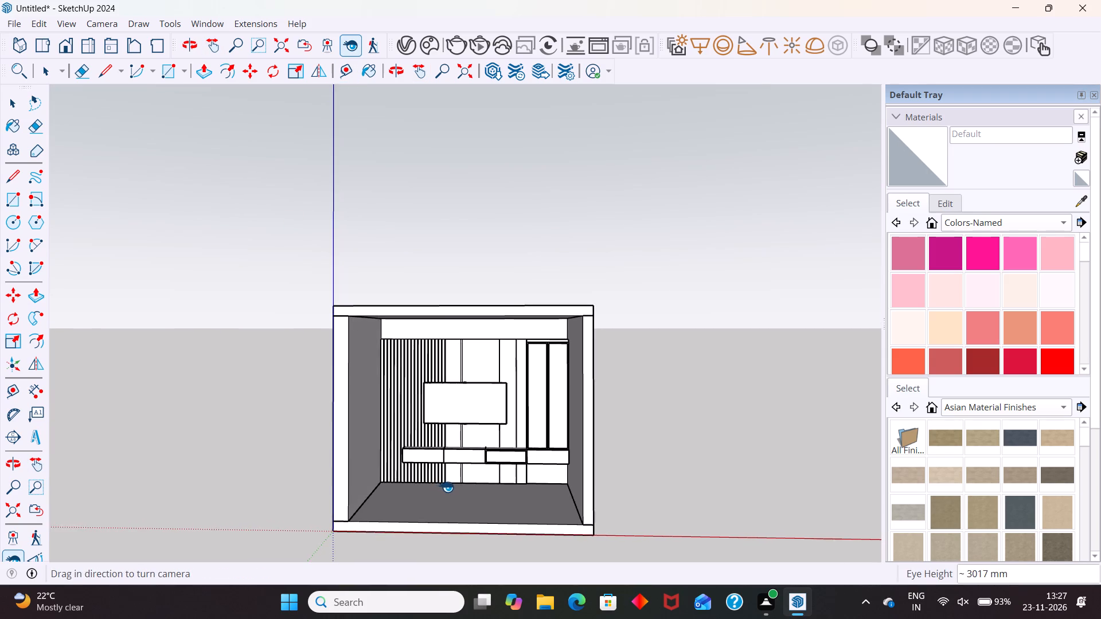
left_click_drag(500, 459, 501, 453)
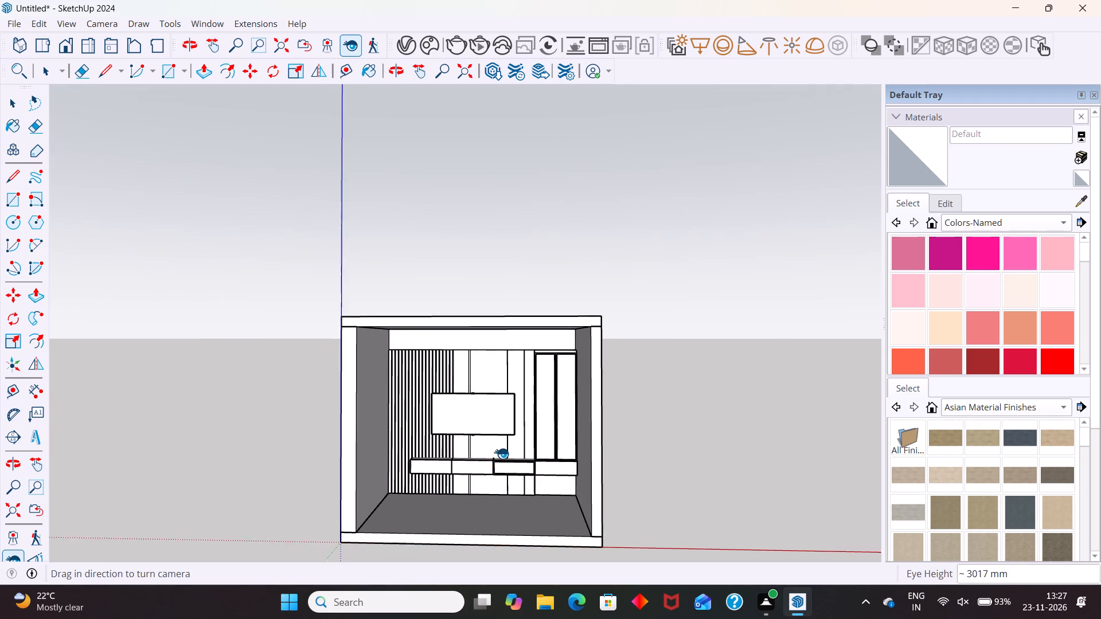
left_click_drag(501, 453, 499, 438)
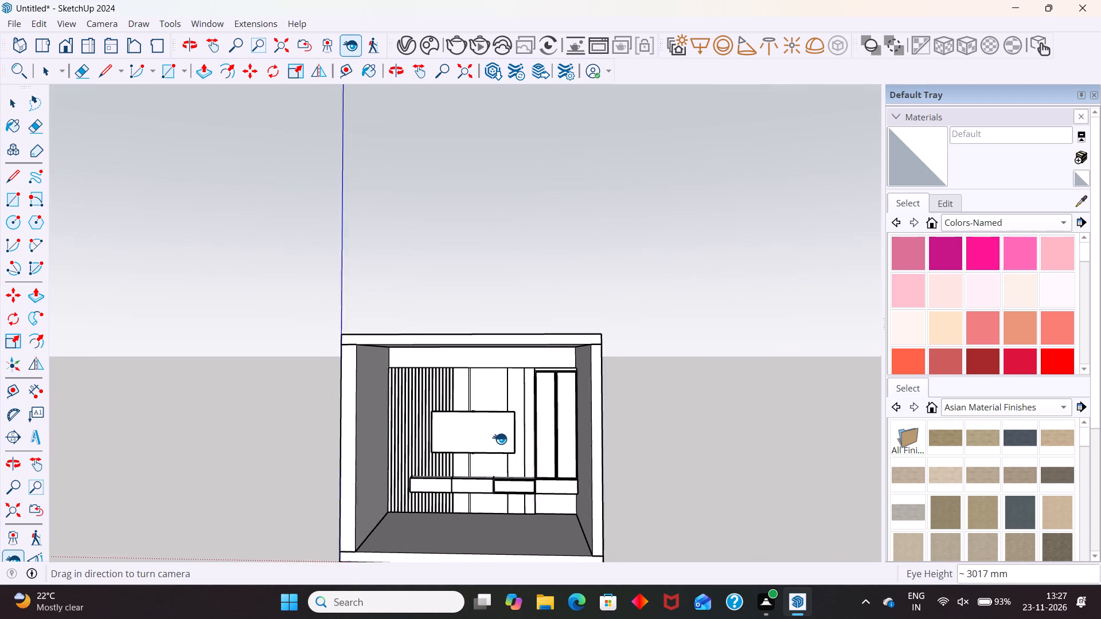
left_click_drag(499, 438, 499, 437)
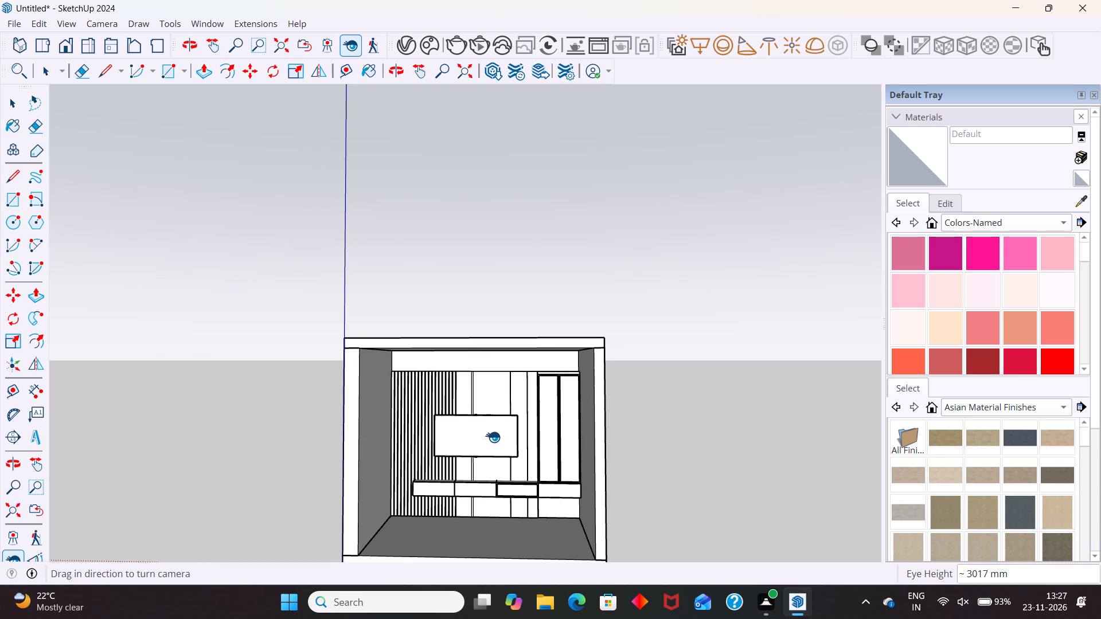
left_click(71, 22)
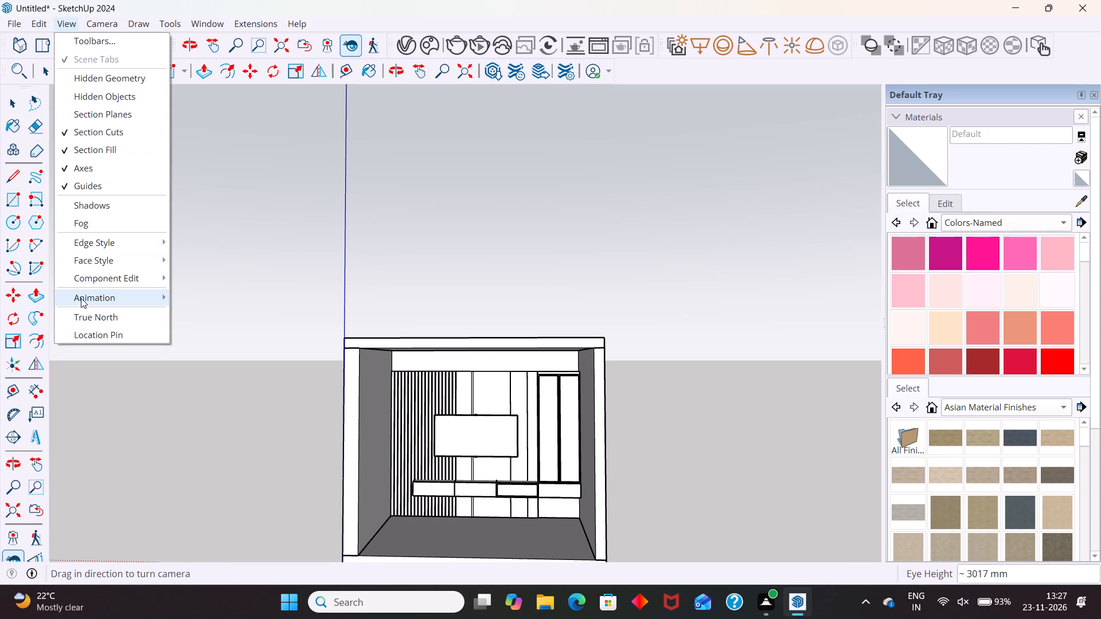
left_click(81, 298)
left_click(208, 295)
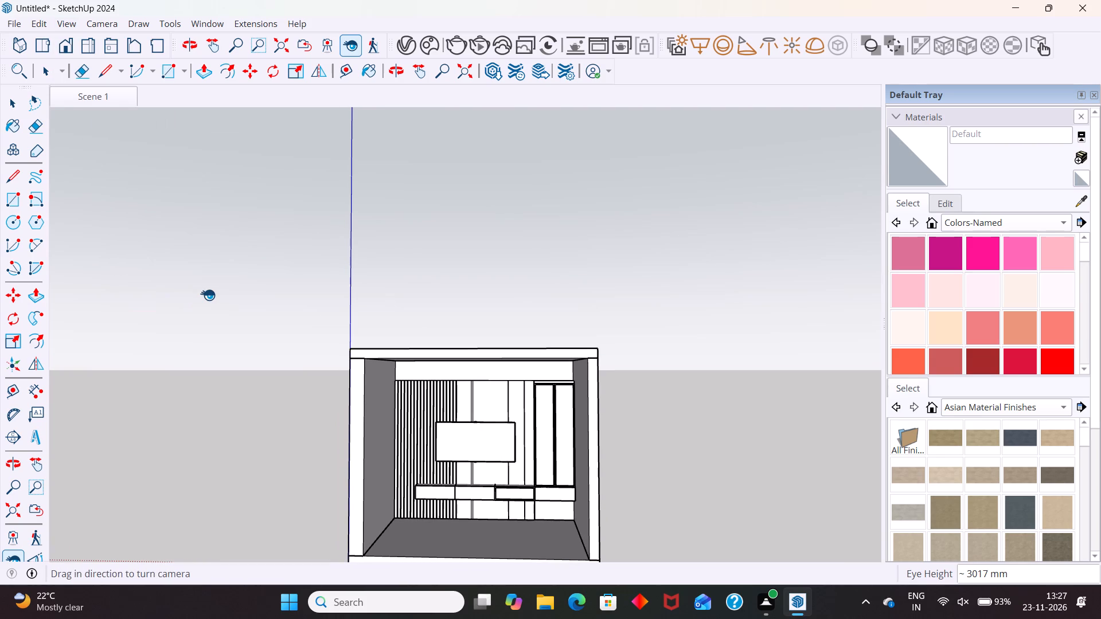
Recall Scene 1 from a zoomed-out view to check the saved camera position.
key("space")
scroll(389, 244, "down", 5)
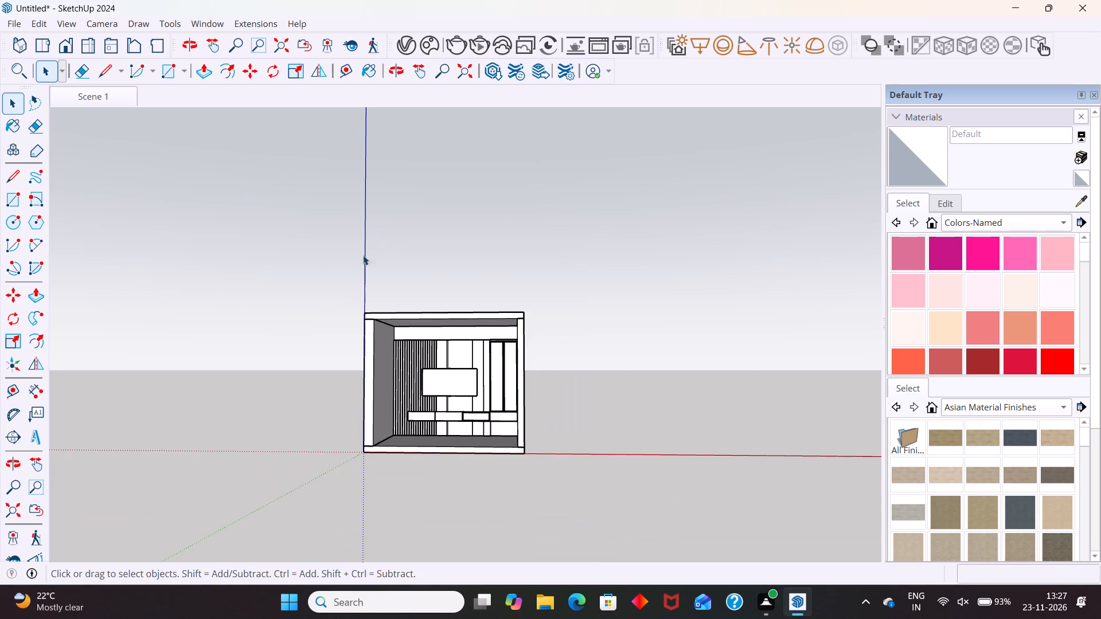
left_click(106, 98)
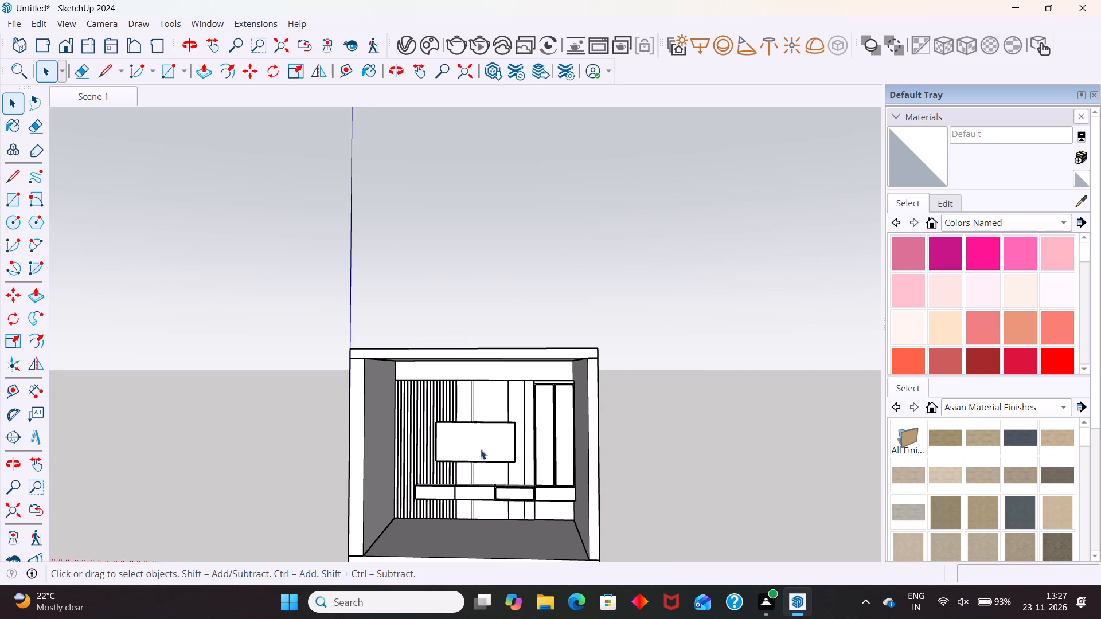
scroll(456, 324, "down", 7)
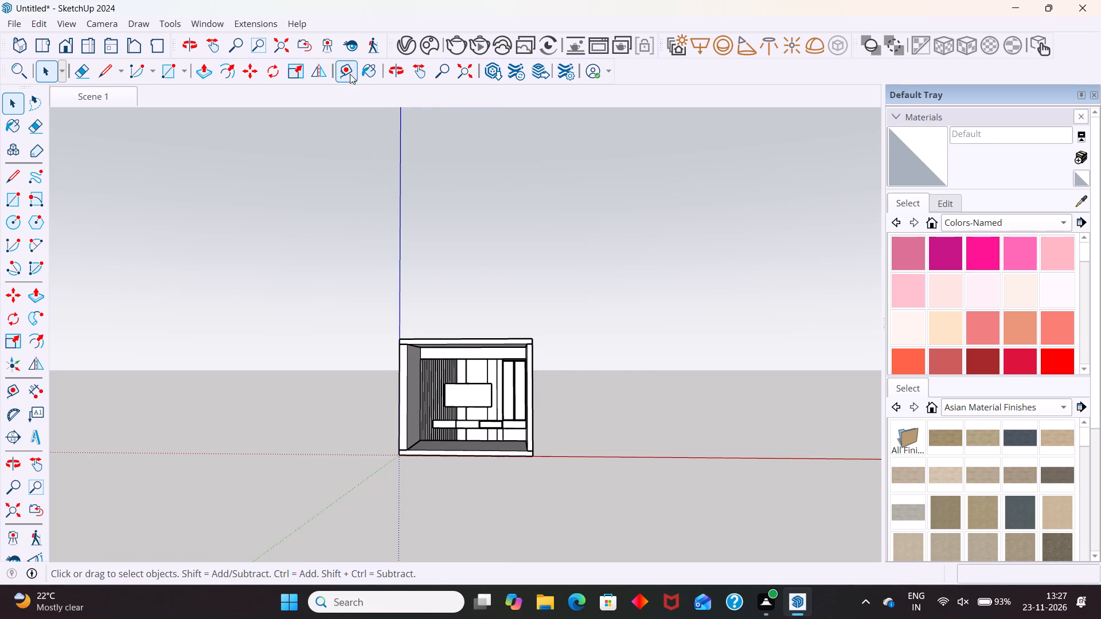
left_click(349, 50)
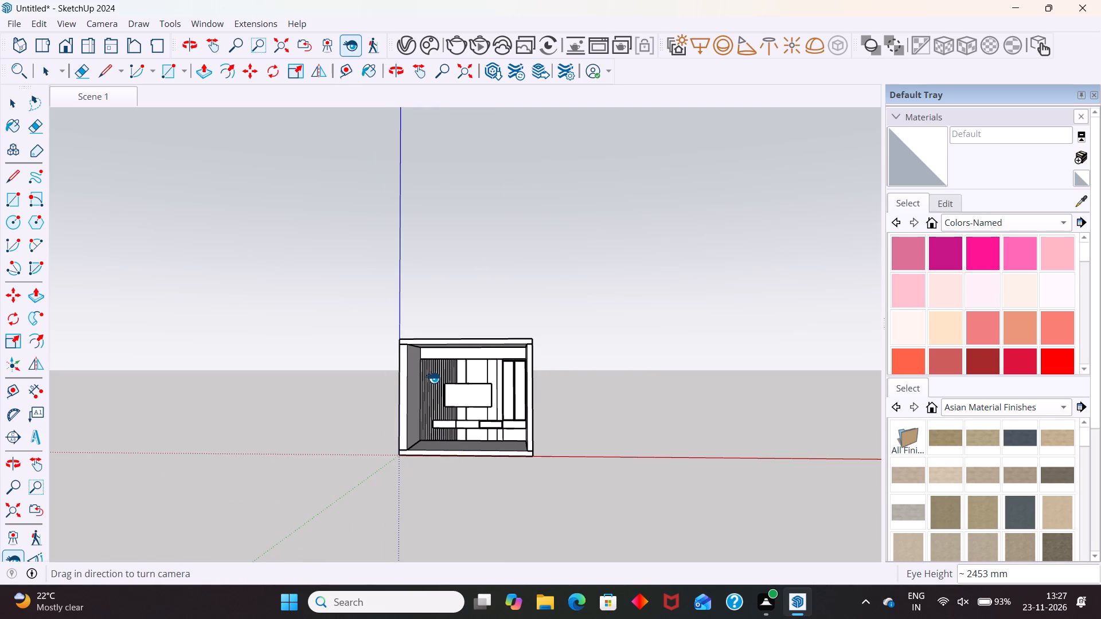
key("Escape")
key("space")
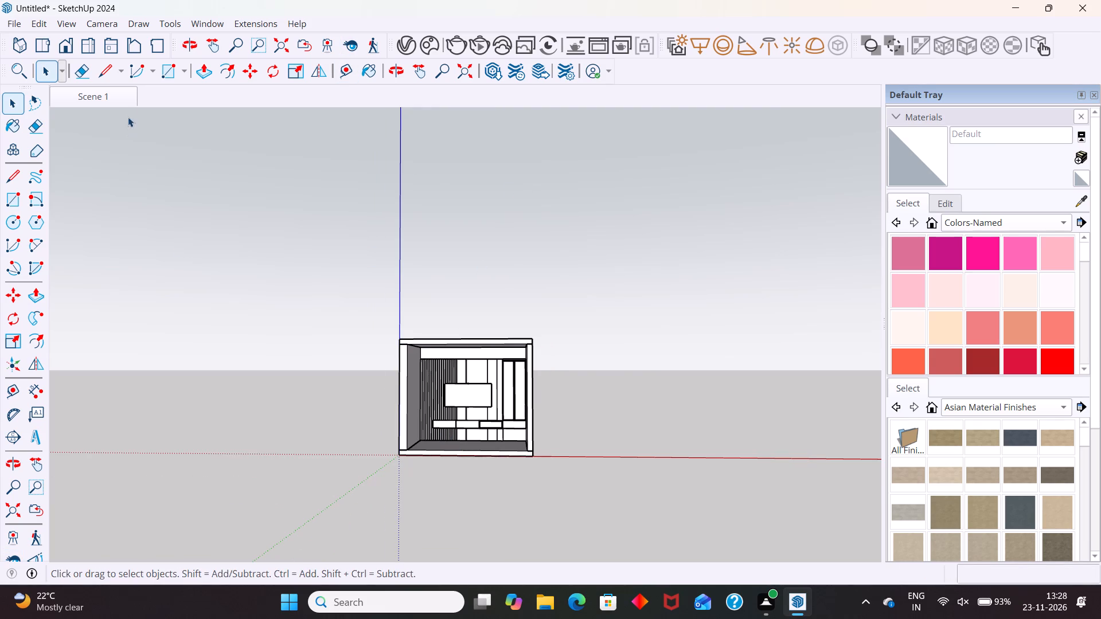
Frame the room from a slightly raised angle in Two-Point Perspective and add that view as a second scene.
middle_click_drag(479, 425, 506, 453)
scroll(540, 430, "up", 6)
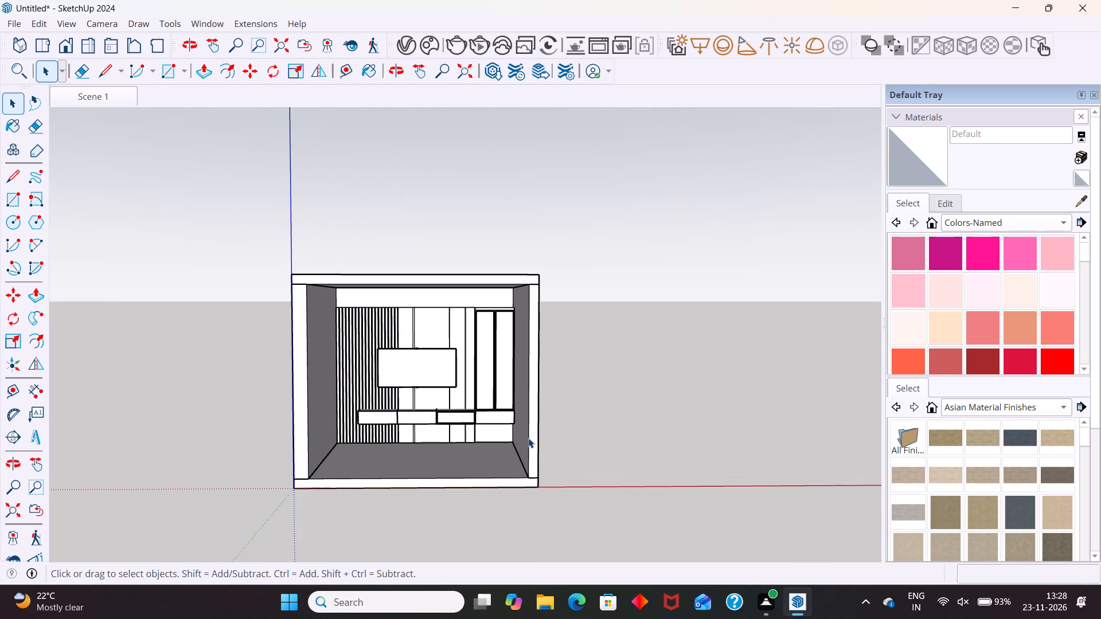
middle_click_drag(528, 436, 524, 418)
scroll(350, 401, "down", 3)
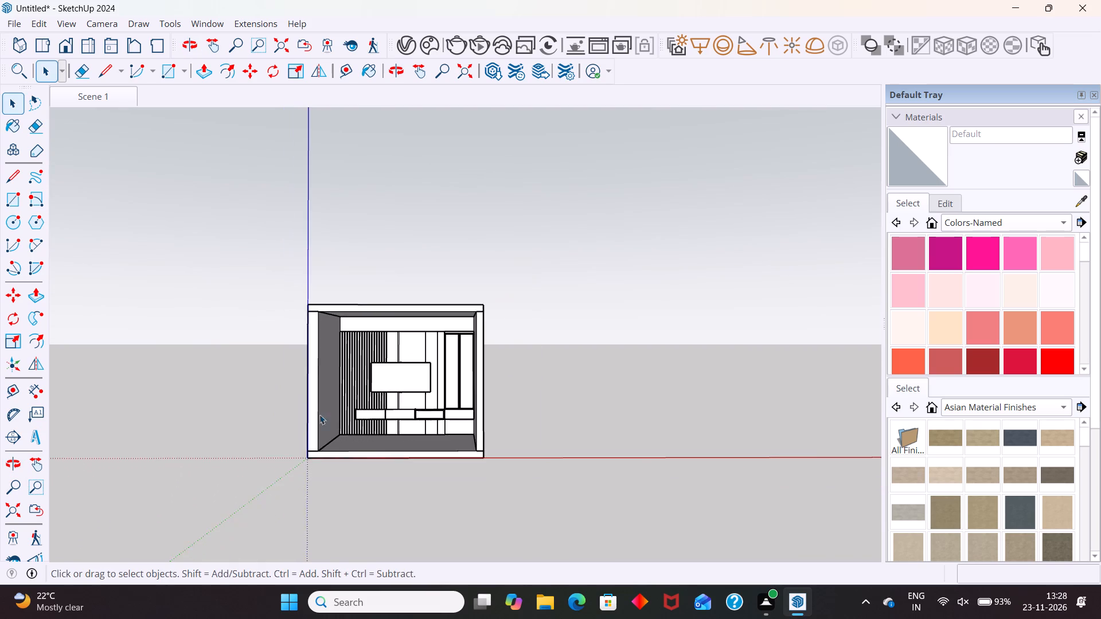
middle_click_drag(297, 429, 308, 452)
scroll(392, 409, "up", 2)
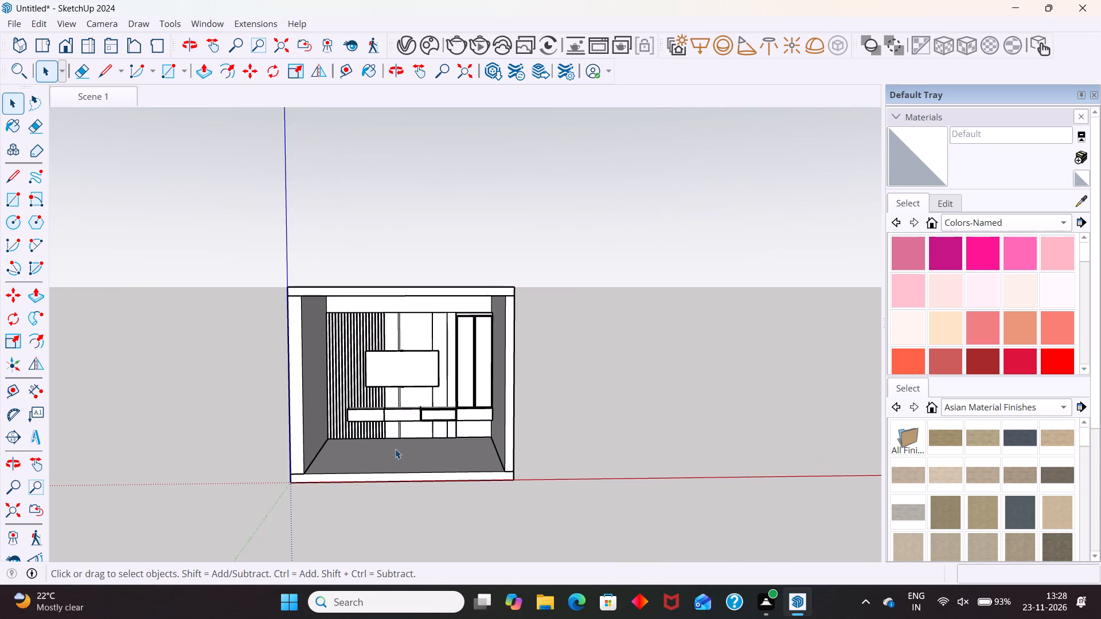
middle_click_drag(395, 449, 412, 455)
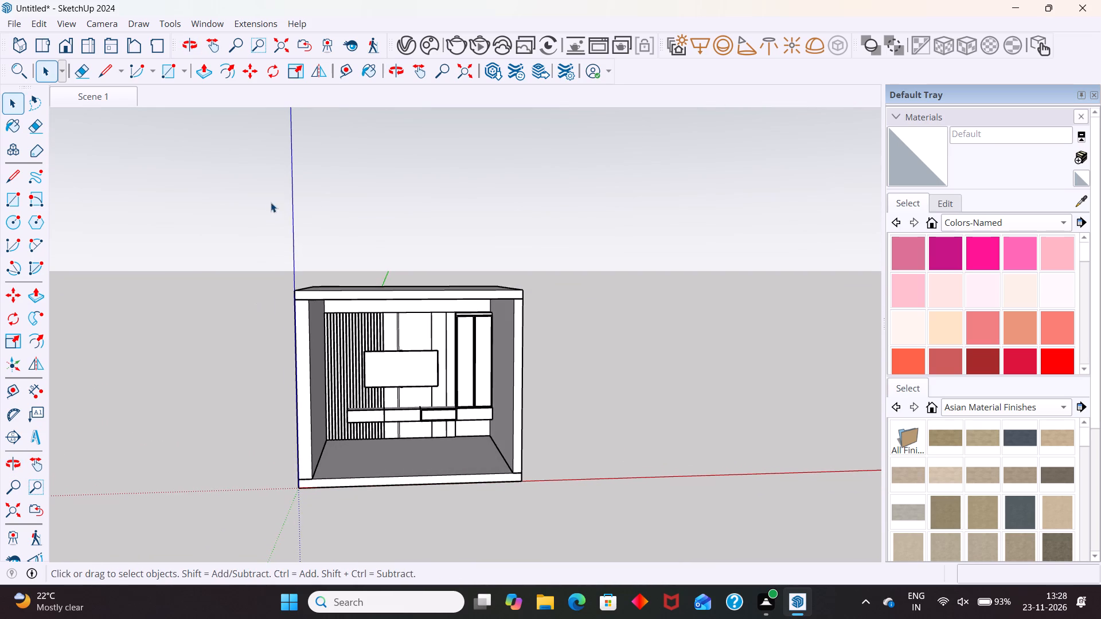
left_click(107, 22)
left_click(149, 132)
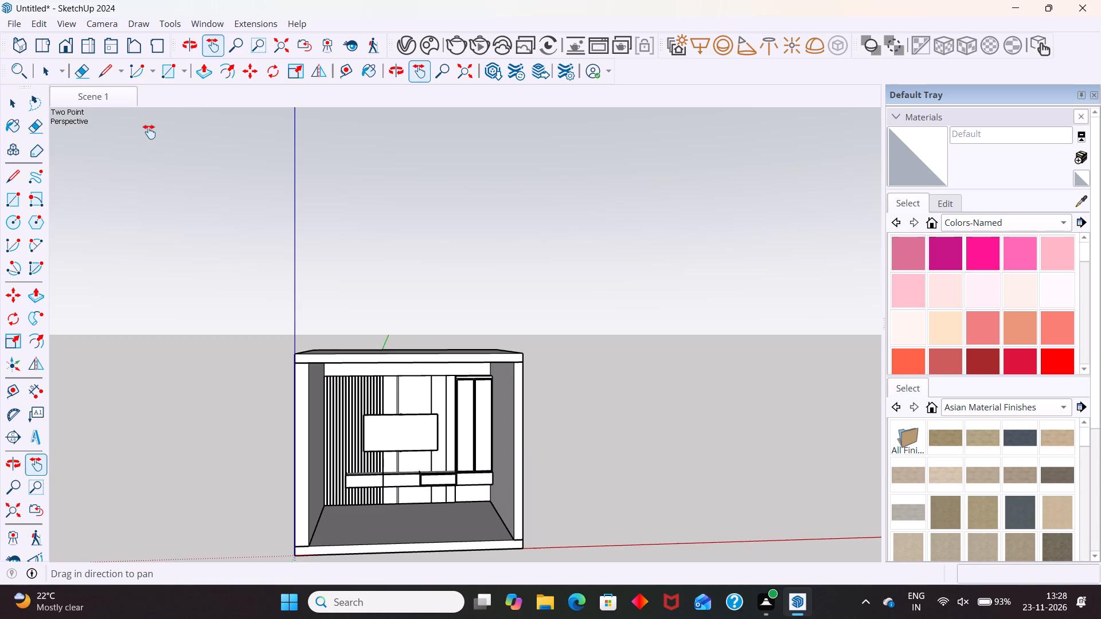
left_click_drag(467, 524, 462, 523)
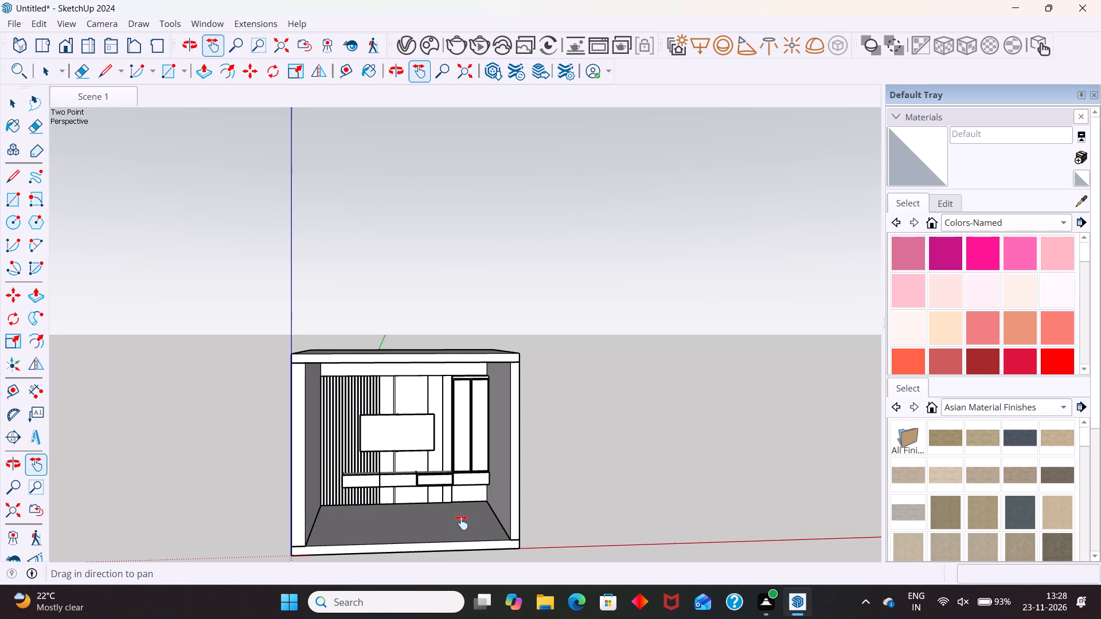
left_click_drag(462, 523, 458, 506)
left_click_drag(440, 517, 443, 511)
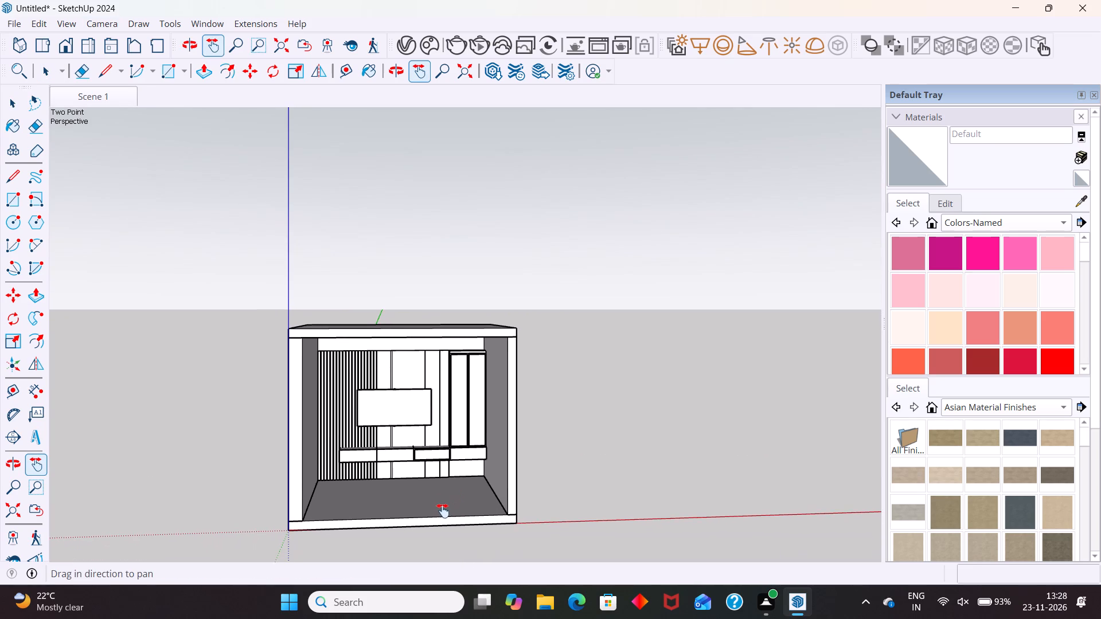
left_click_drag(443, 511, 446, 502)
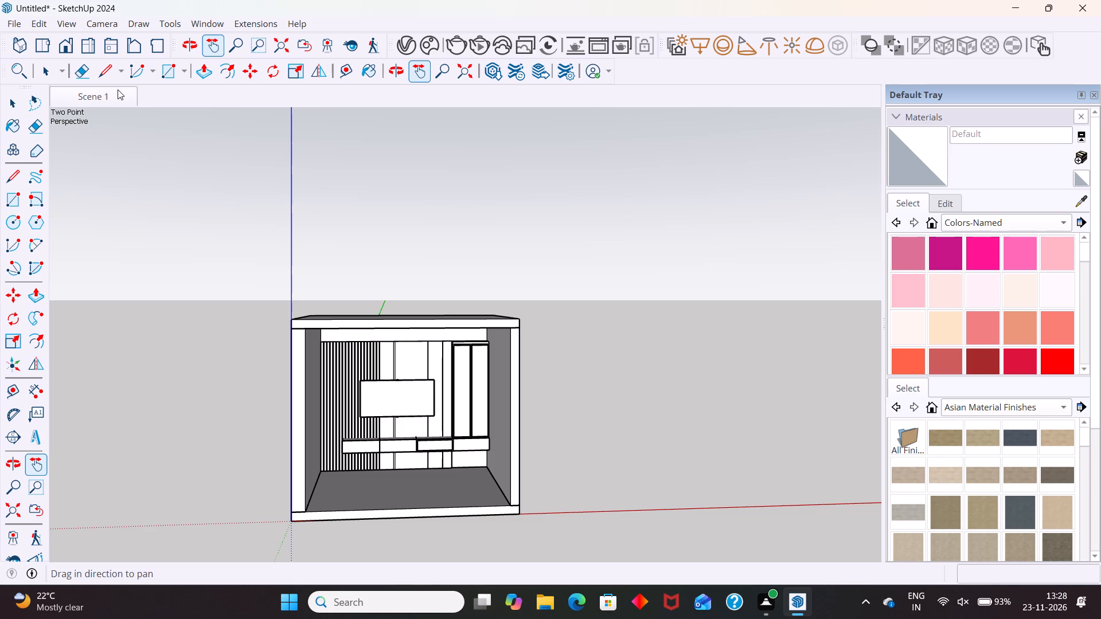
right_click(120, 96)
left_click(170, 138)
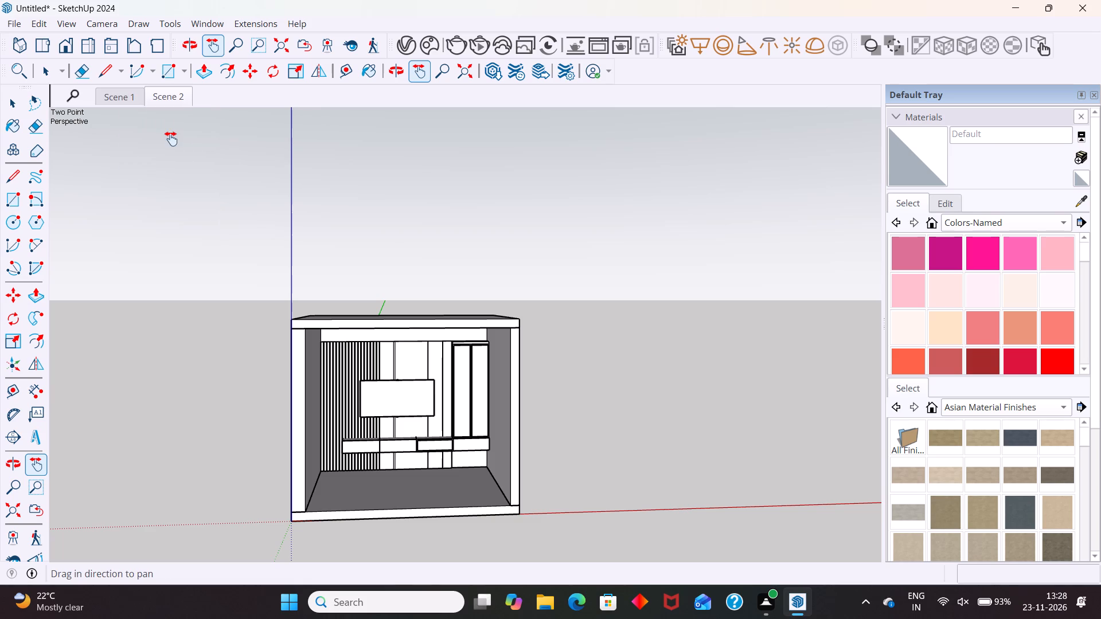
Turn the camera slightly with Look Around and update Scene 2 with the adjusted view.
left_click(444, 471)
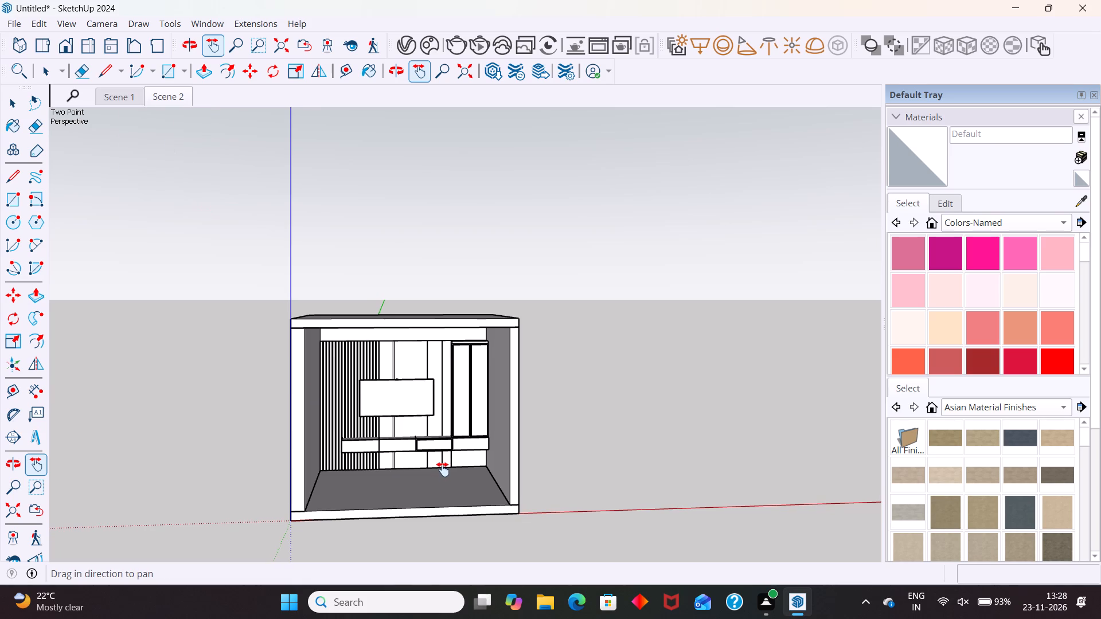
left_click(354, 53)
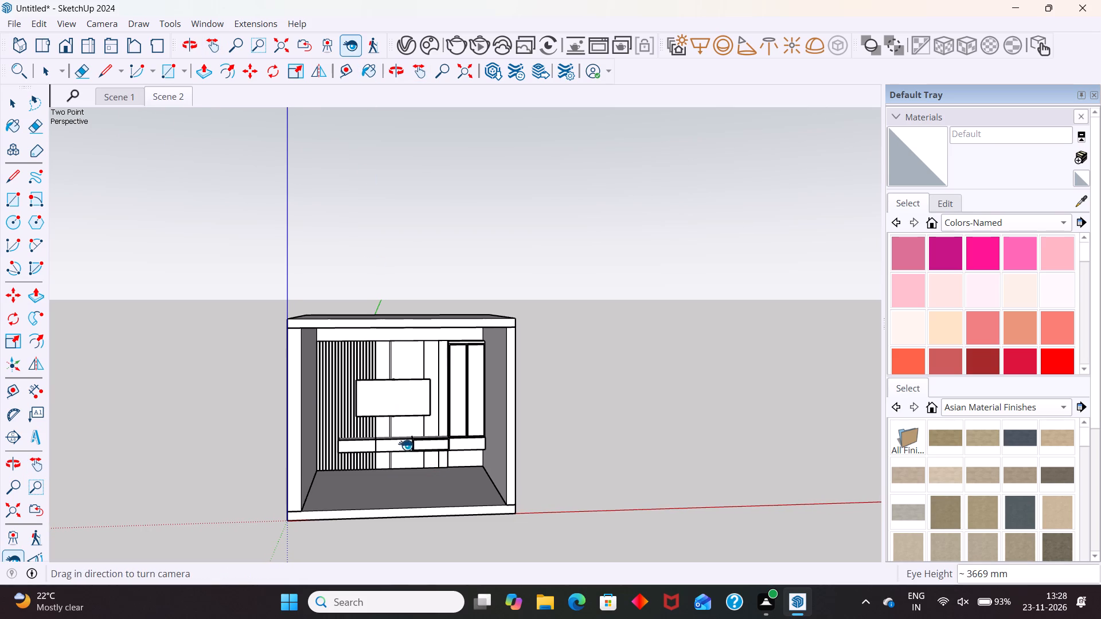
left_click_drag(404, 476, 407, 484)
left_click(409, 491)
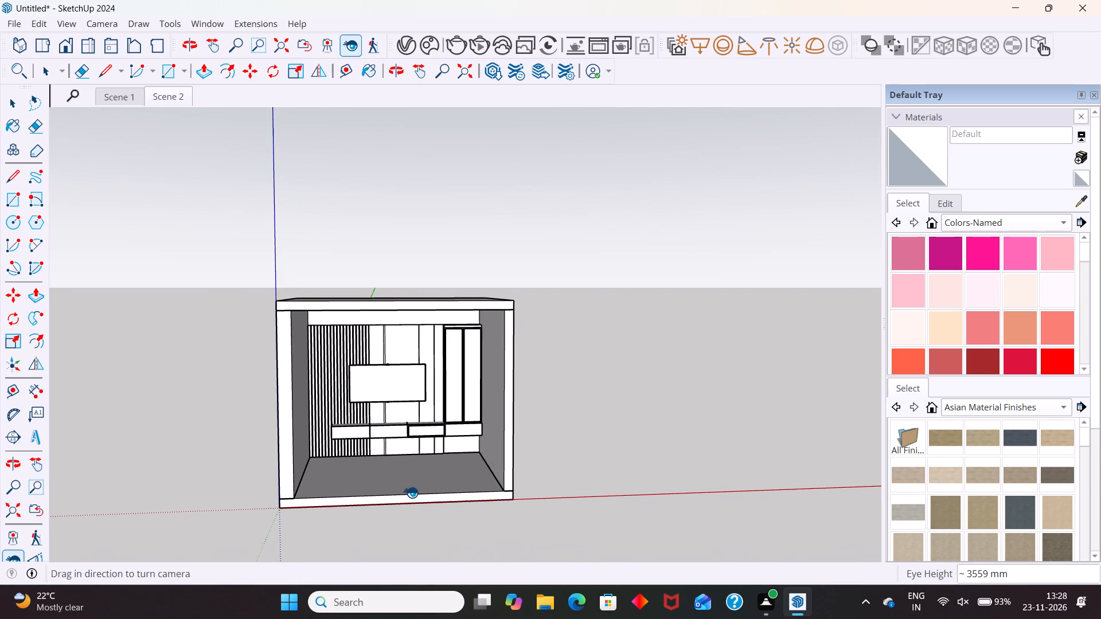
right_click(165, 101)
left_click(210, 170)
Recall Scene 2, Scene 1 and Scene 2 again to check and compare the saved views.
key("space")
left_click(177, 96)
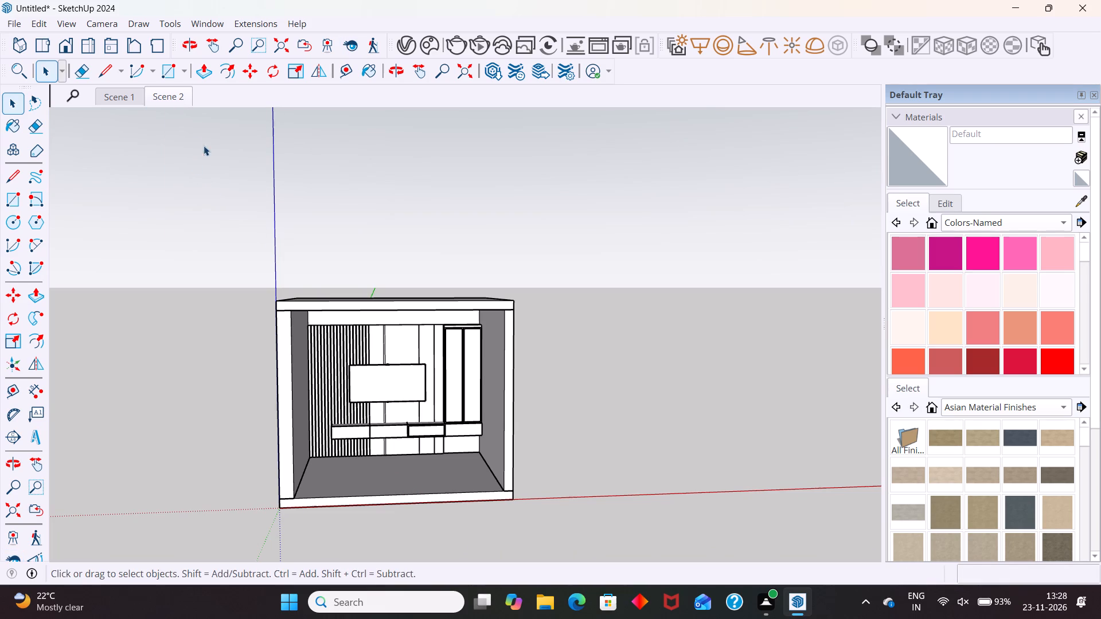
scroll(435, 260, "down", 6)
scroll(498, 321, "down", 6)
left_click(627, 386)
scroll(331, 258, "down", 6)
left_click(122, 92)
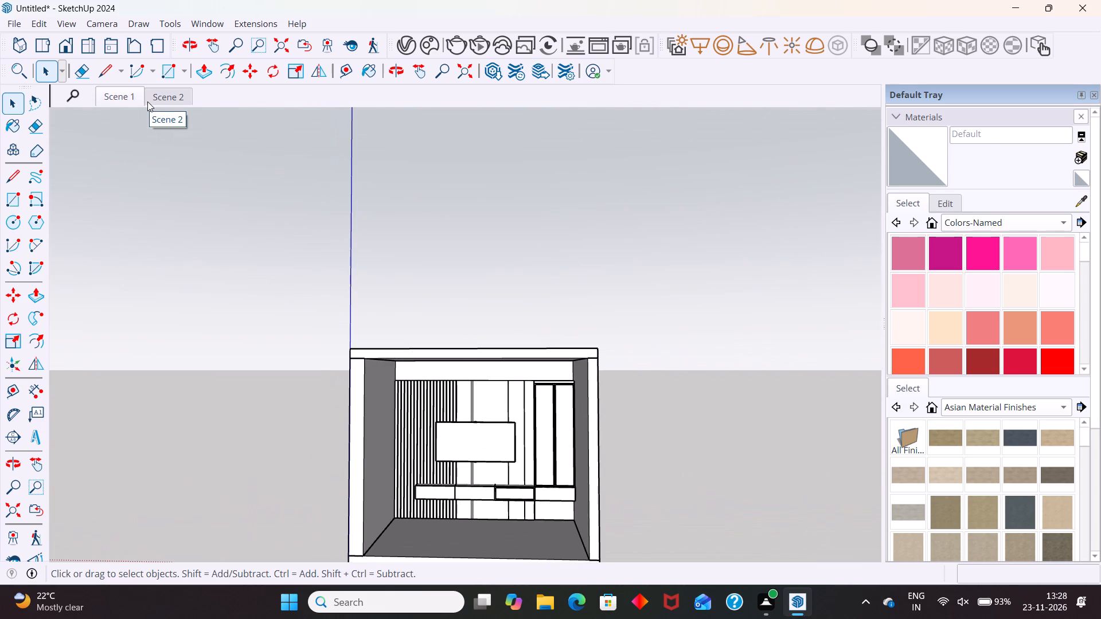
left_click(174, 98)
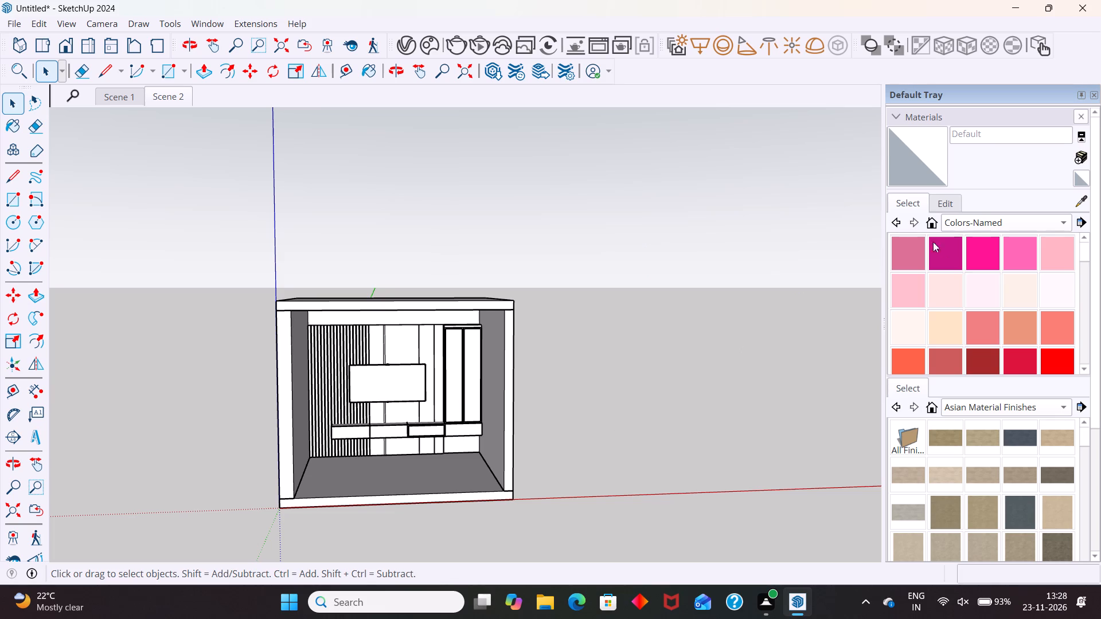
Paint the frame of the tall cabinet's left door with black from the Colors-Named collection.
left_click(973, 222)
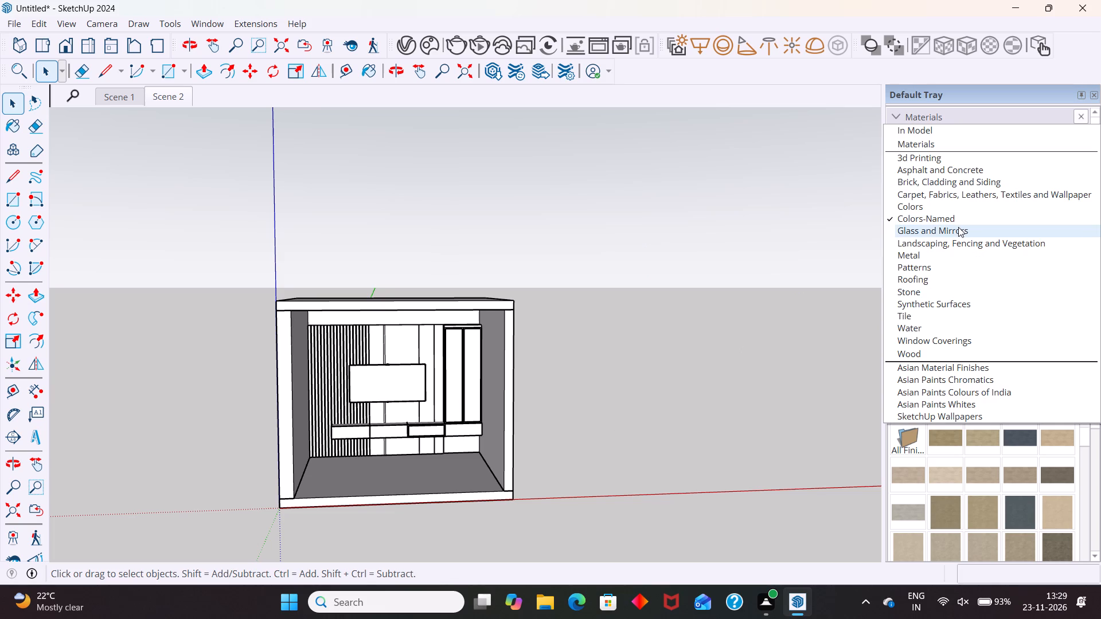
left_click(961, 218)
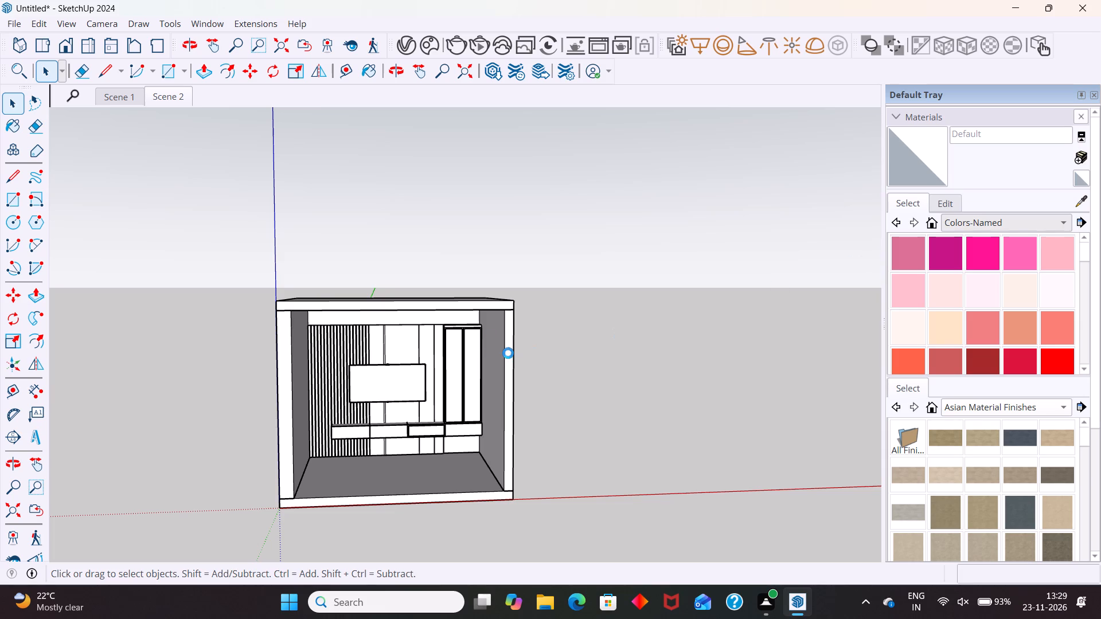
scroll(443, 335, "up", 10)
scroll(1042, 292, "down", 11)
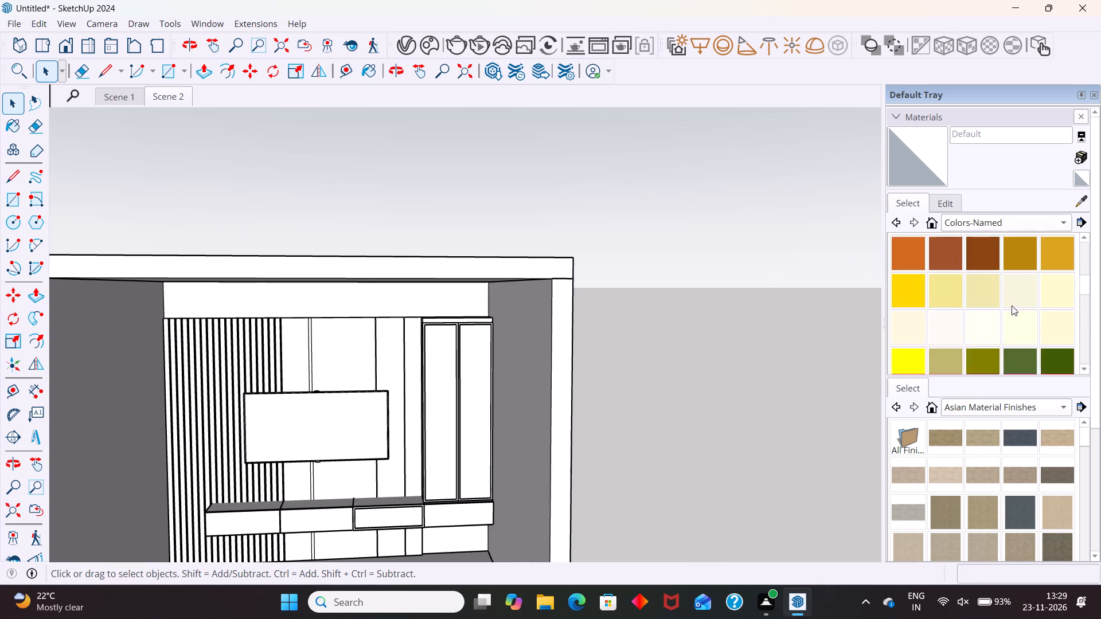
scroll(1012, 305, "down", 20)
scroll(1012, 305, "down", 4)
left_click(943, 264)
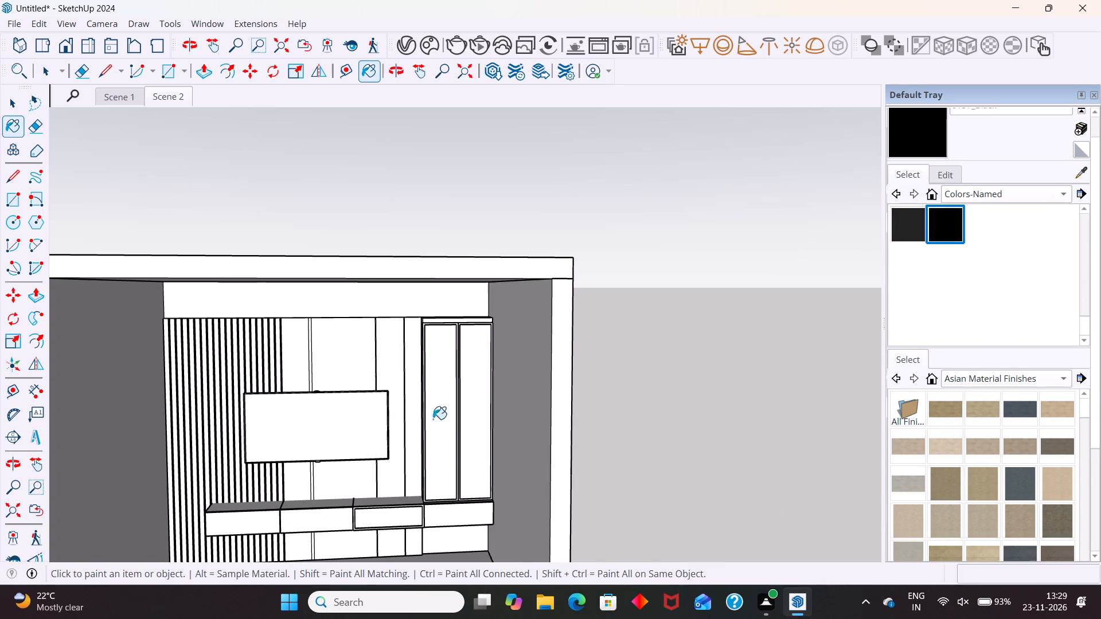
scroll(421, 415, "up", 3)
scroll(473, 344, "up", 9)
left_click(477, 265)
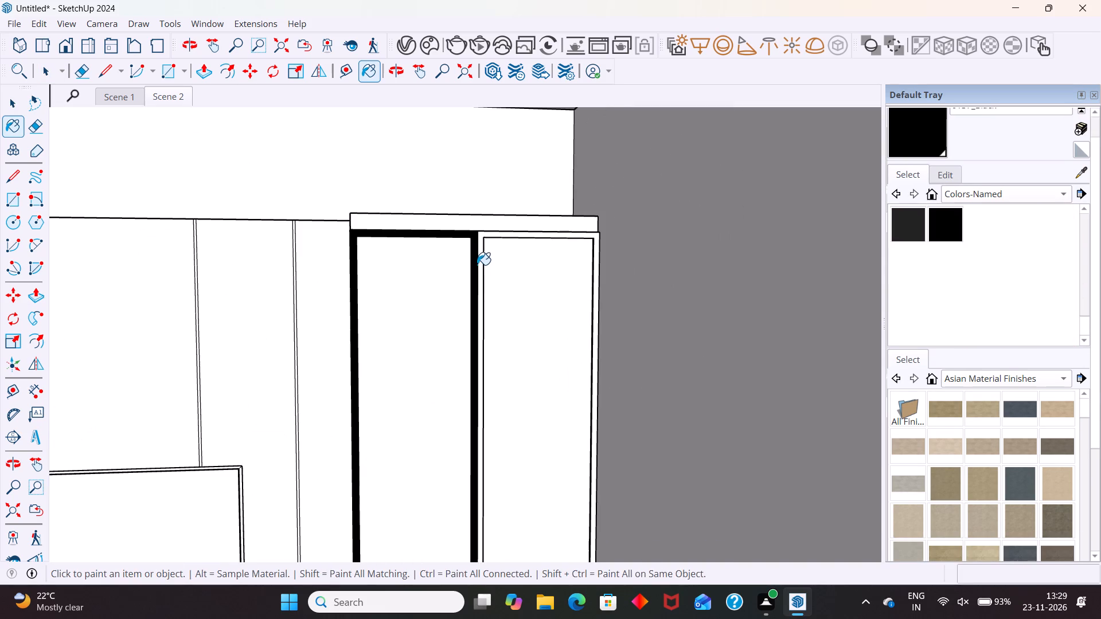
Paint the frame of the tall cabinet's right door with the same black.
left_click(482, 255)
key("space")
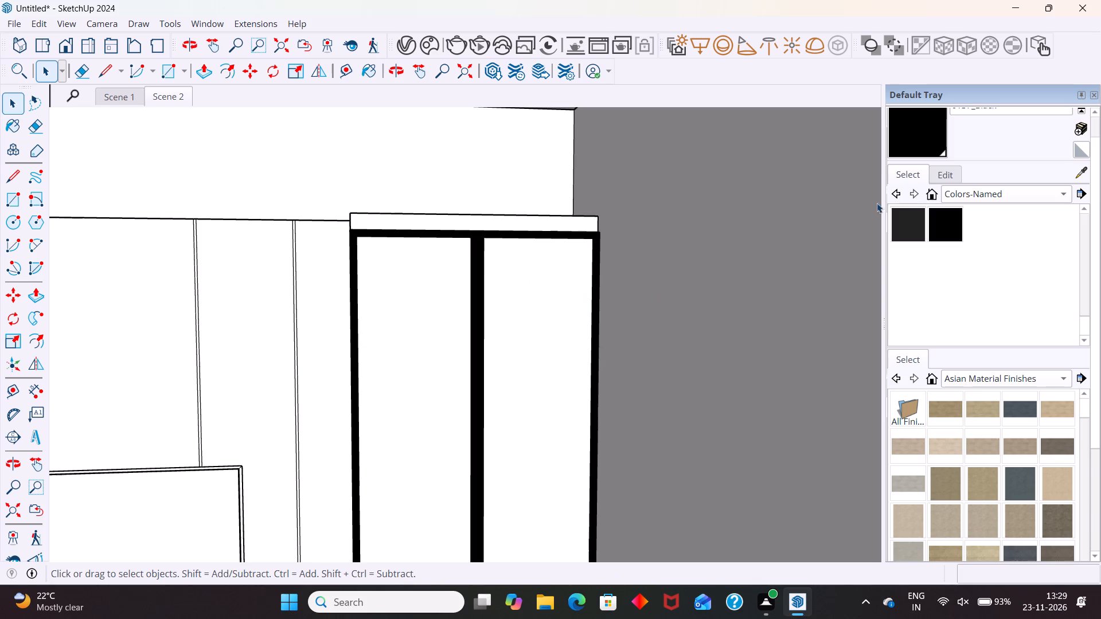
Paint the vertical slat panel behind the TV with the dark brown wood veneer from the Wood collection.
left_click(982, 188)
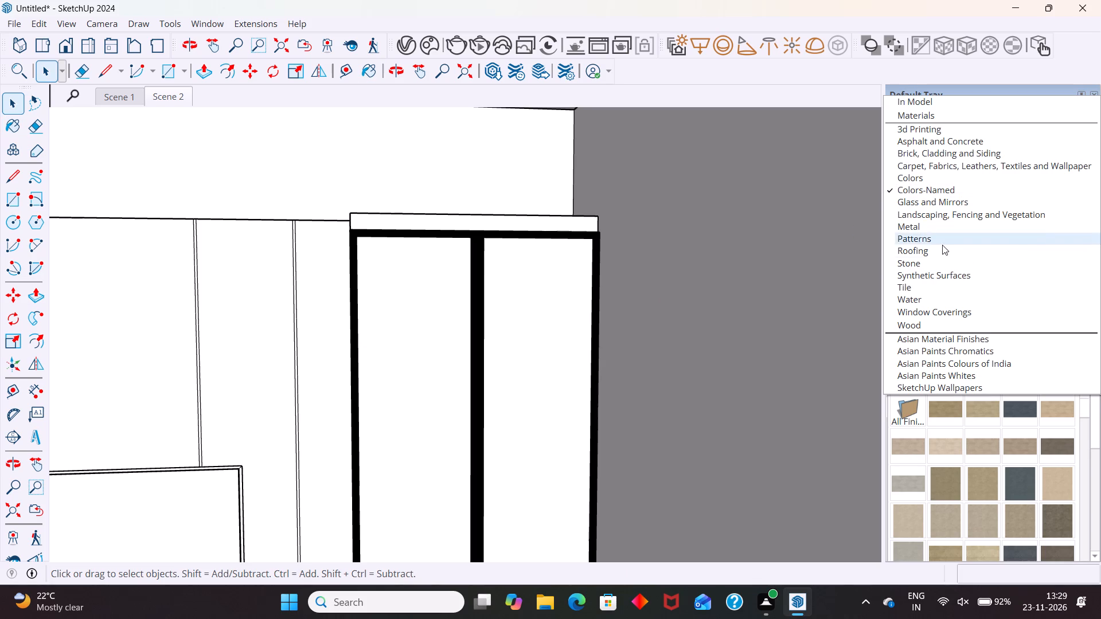
left_click(950, 326)
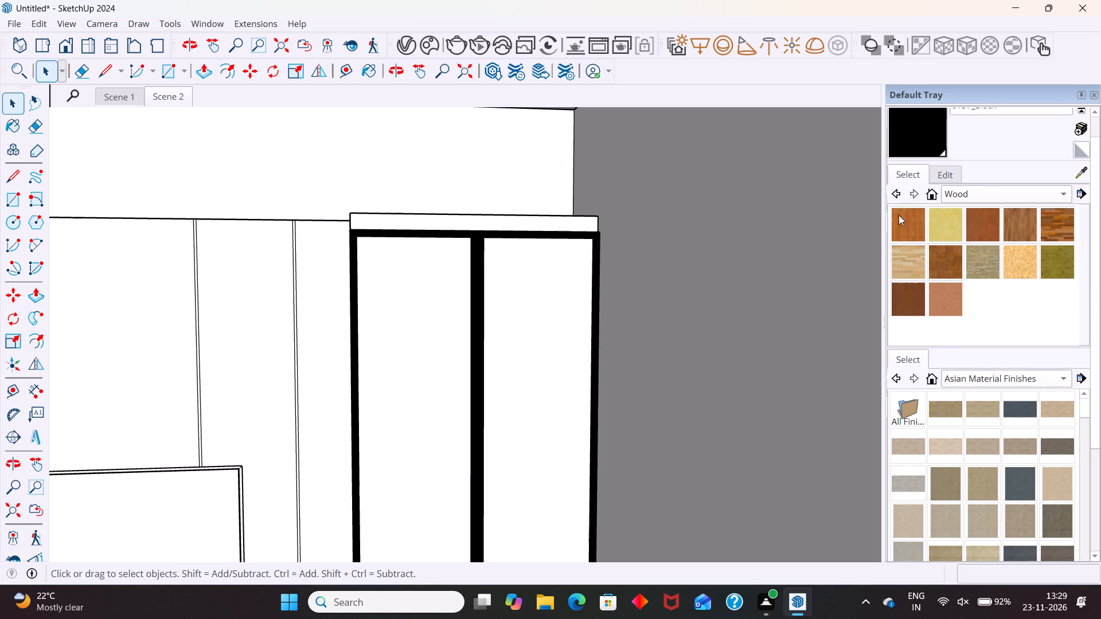
left_click(921, 307)
scroll(916, 295, "down", 7)
scroll(779, 315, "down", 6)
scroll(603, 326, "down", 12)
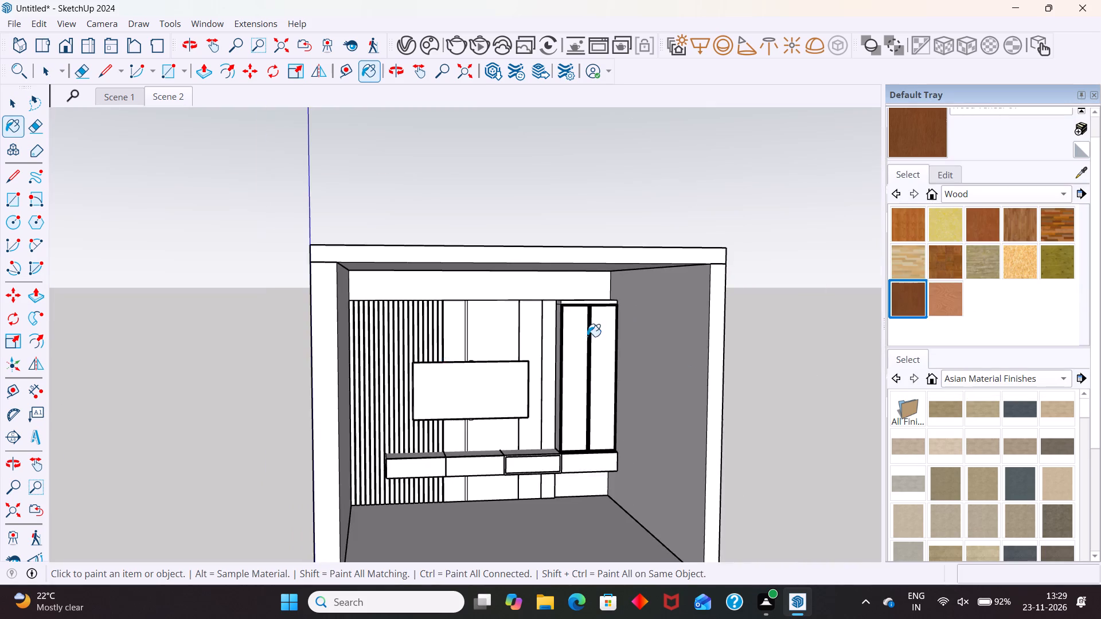
scroll(339, 320, "up", 12)
left_click(357, 296)
Paint the wall-hung console's solid fronts and its top surfaces with the same dark brown wood veneer, leaving the framed compartment unpainted.
scroll(361, 286, "down", 2)
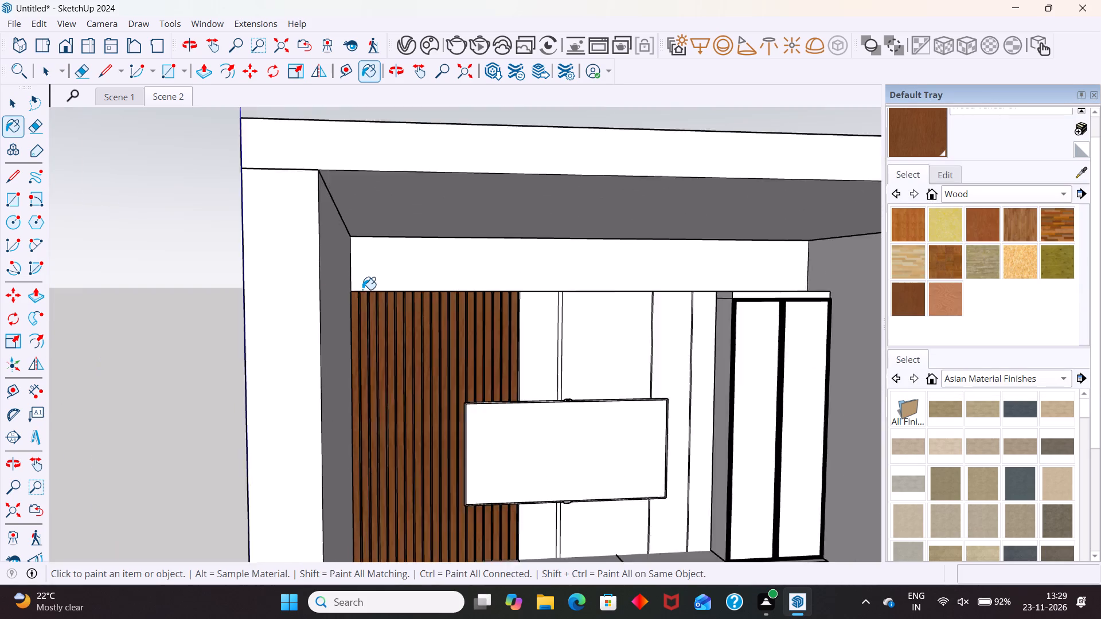
scroll(362, 289, "down", 10)
scroll(420, 406, "up", 6)
left_click(417, 433)
left_click(420, 423)
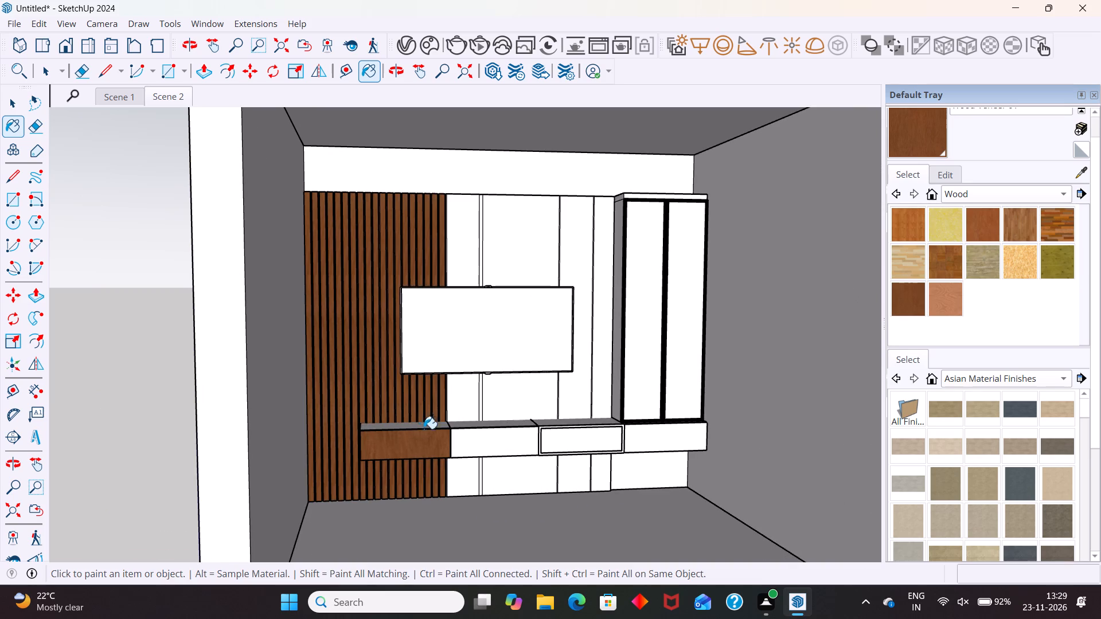
left_click(490, 441)
left_click(502, 426)
left_click(644, 438)
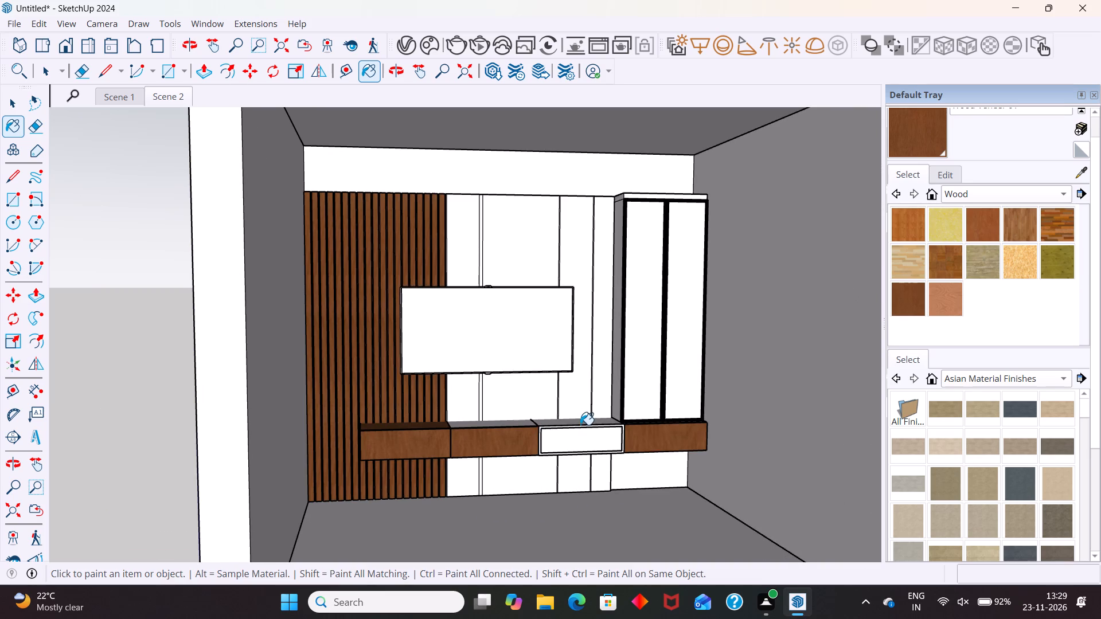
scroll(578, 423, "up", 5)
left_click(577, 423)
left_click(433, 421)
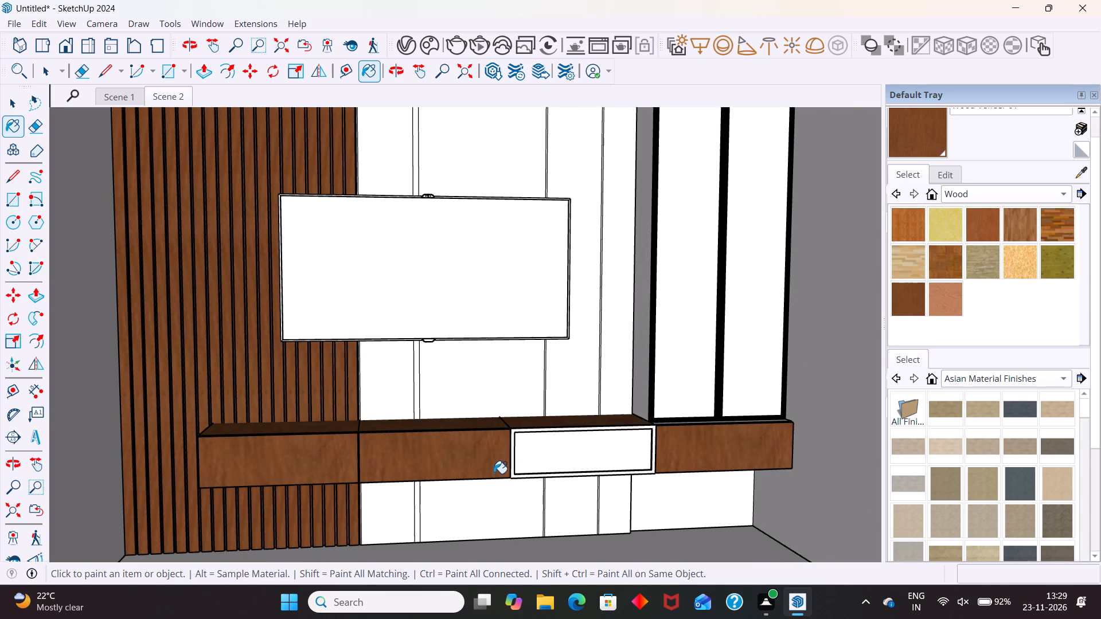
Paint both tall cabinet door panes and the console's framed front pane with Translucent Glass Blue from Glass and Mirrors.
middle_click_drag(493, 468, 548, 290)
scroll(493, 398, "up", 1)
scroll(536, 339, "down", 19)
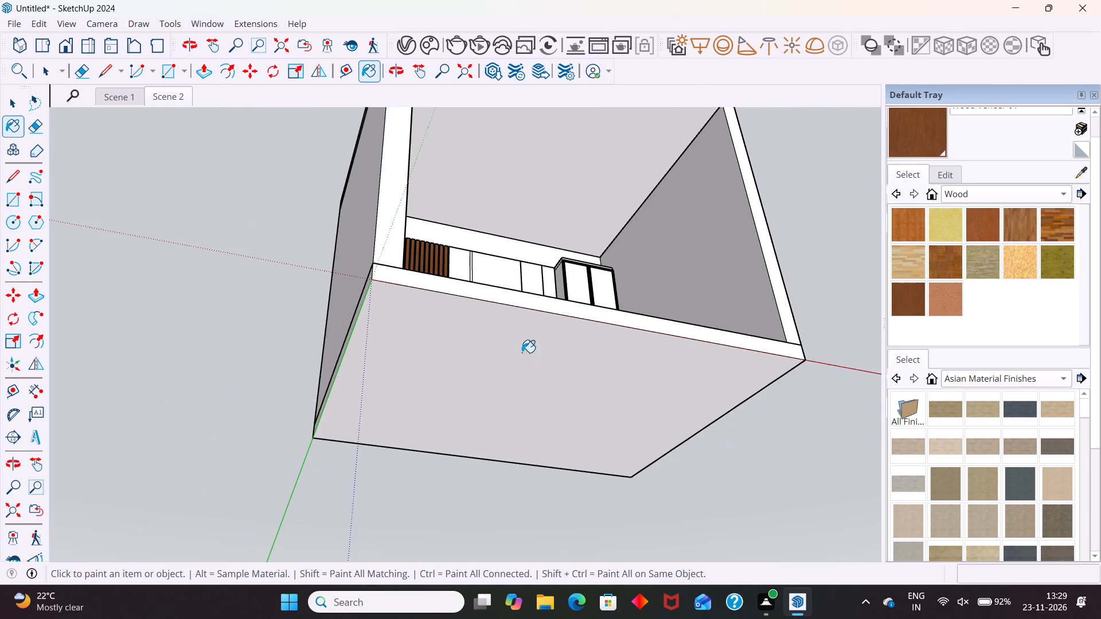
middle_click_drag(620, 284, 494, 453)
scroll(481, 439, "up", 6)
middle_click_drag(512, 389, 548, 293)
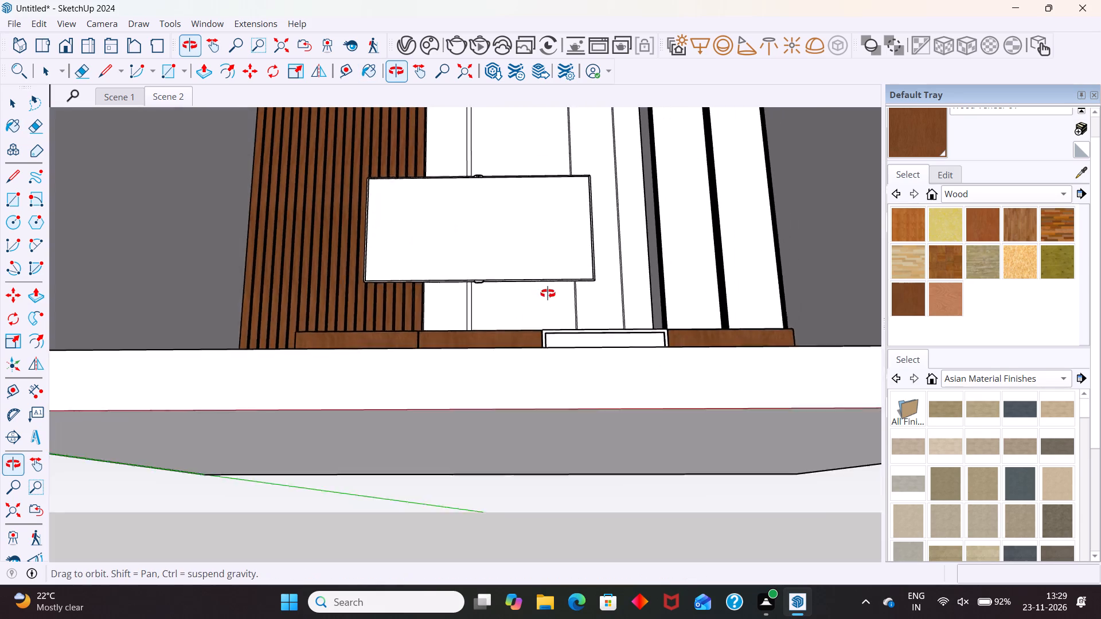
middle_click_drag(548, 293, 503, 404)
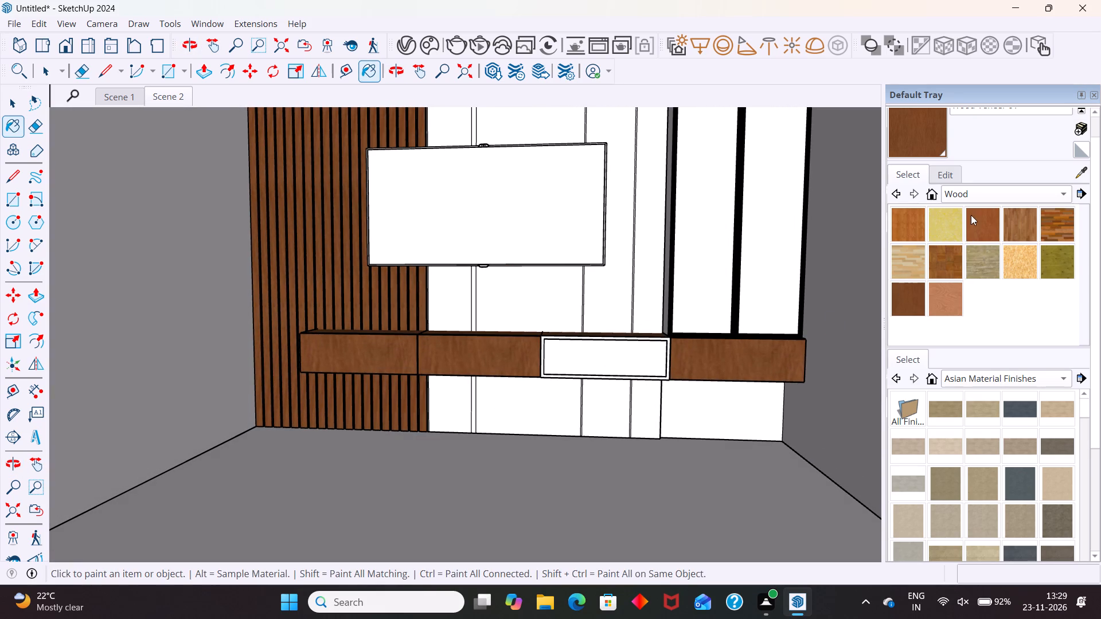
left_click(980, 197)
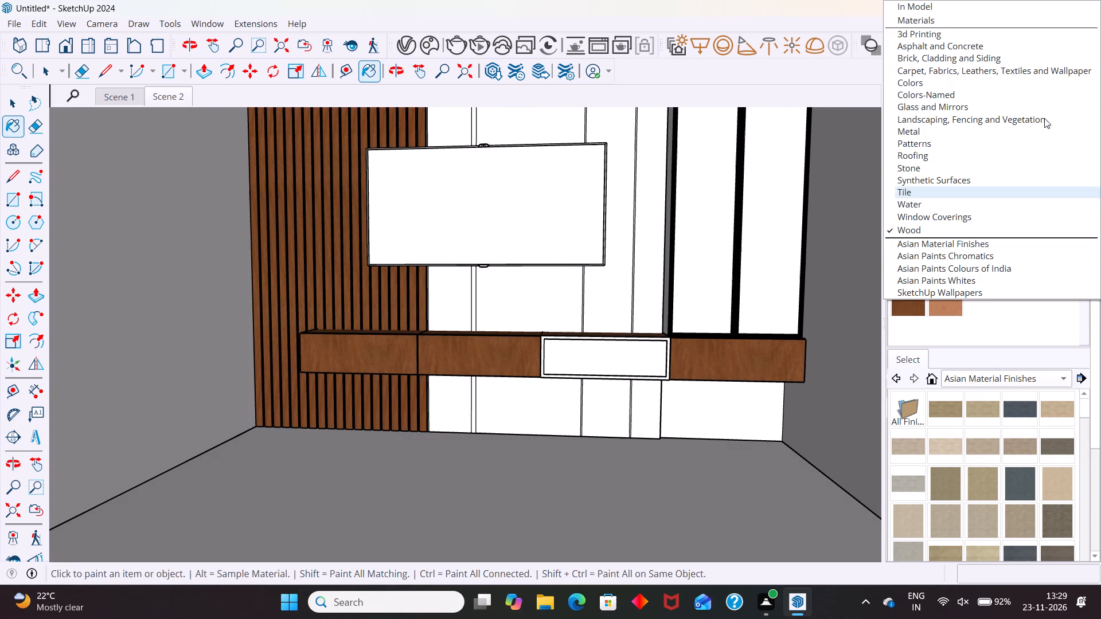
scroll(1047, 134, "up", 6)
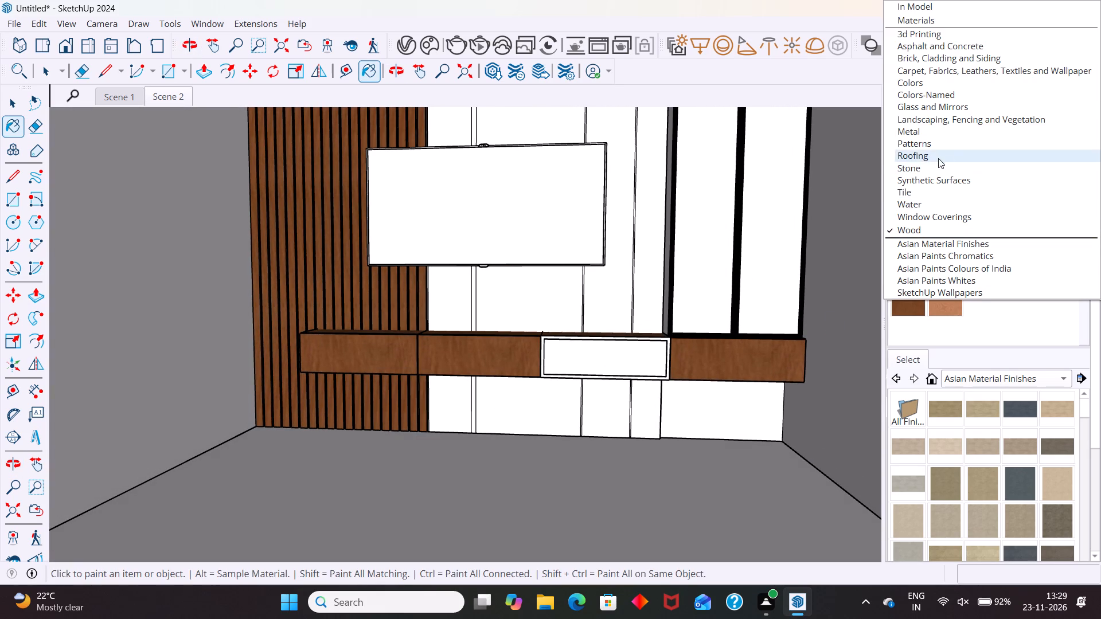
left_click(994, 105)
left_click(1014, 225)
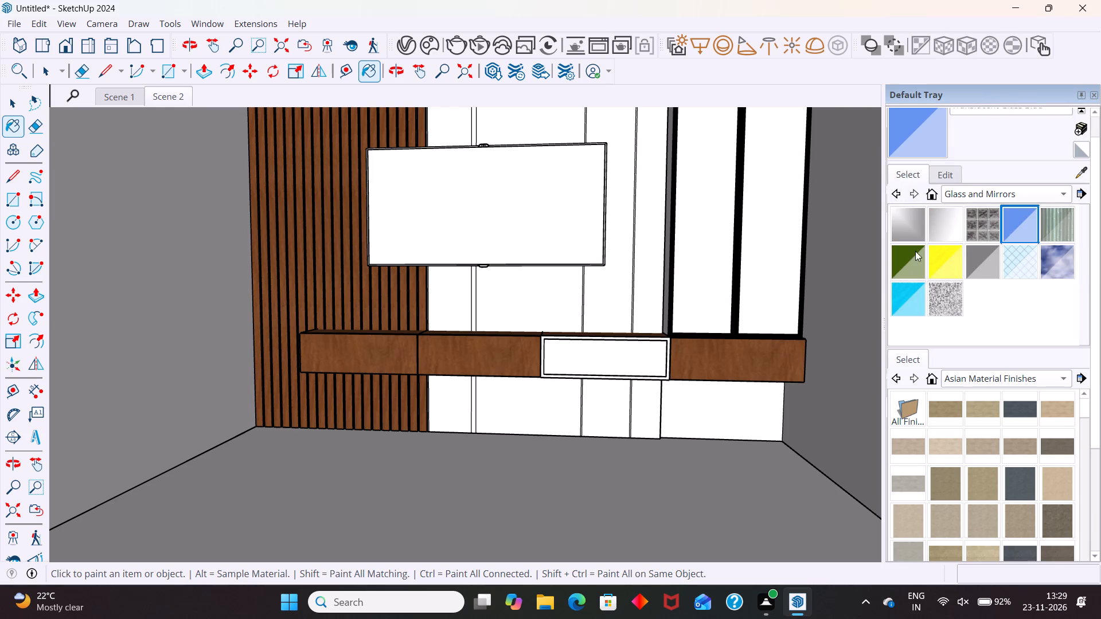
left_click(762, 271)
left_click(697, 284)
left_click(598, 361)
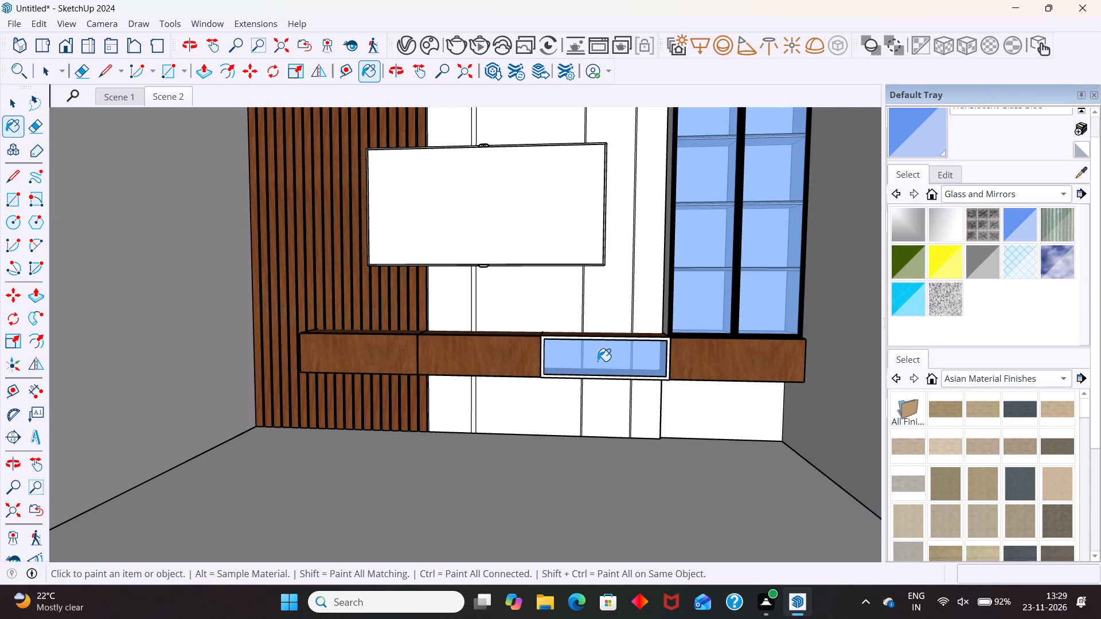
Sample the black from the tall cabinet's door frame and paint the console's glass-front frame and the TV with it.
left_click(1079, 173)
scroll(735, 226, "up", 2)
left_click(740, 217)
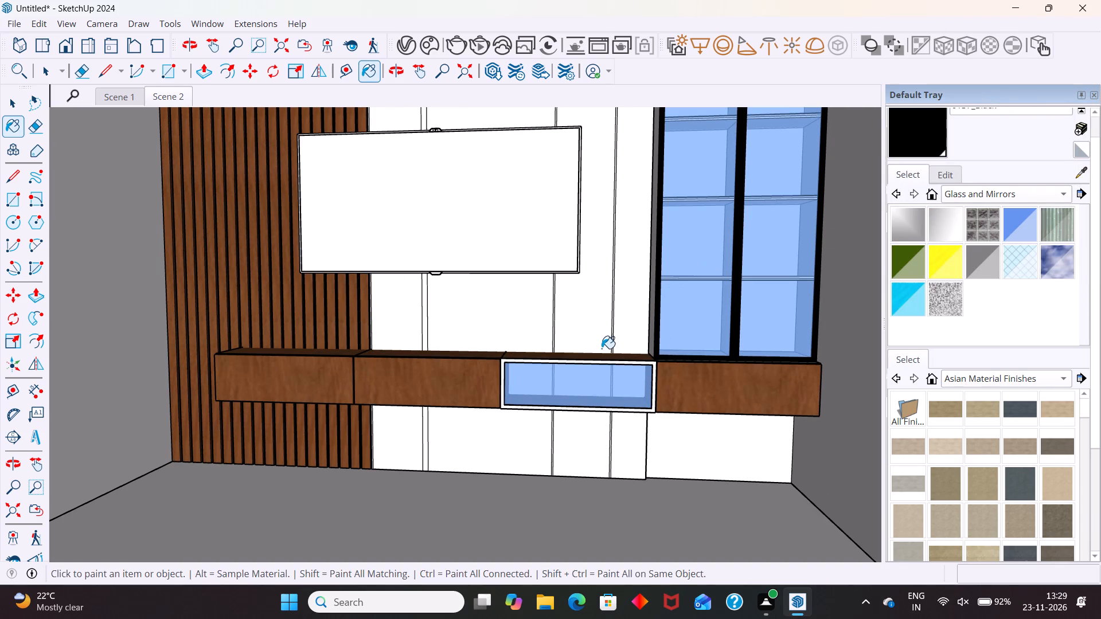
left_click(592, 361)
left_click(532, 218)
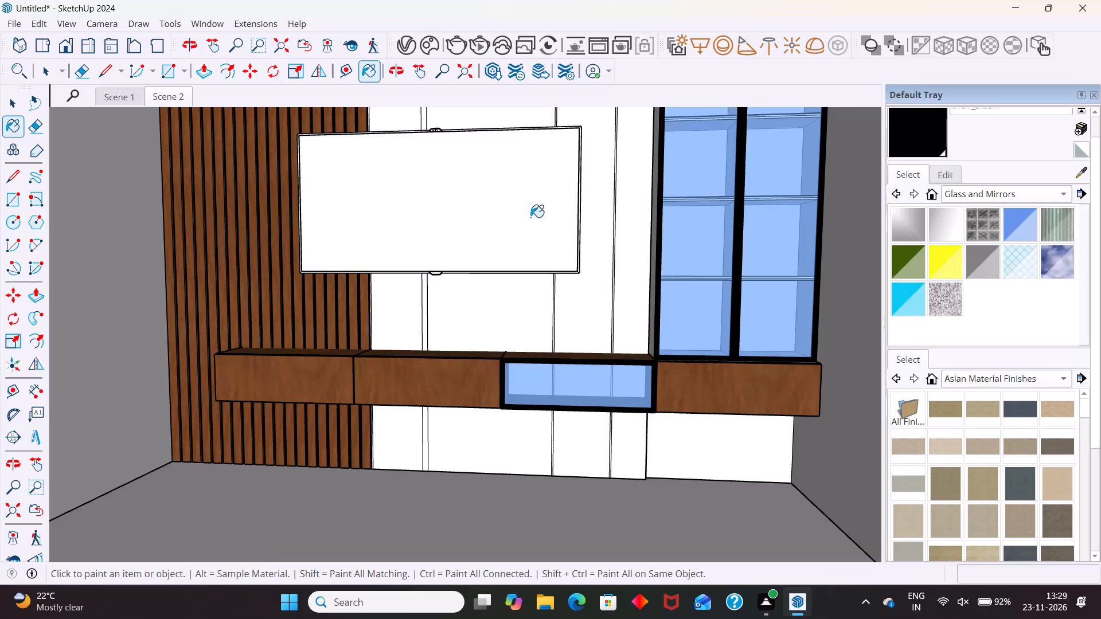
key("space")
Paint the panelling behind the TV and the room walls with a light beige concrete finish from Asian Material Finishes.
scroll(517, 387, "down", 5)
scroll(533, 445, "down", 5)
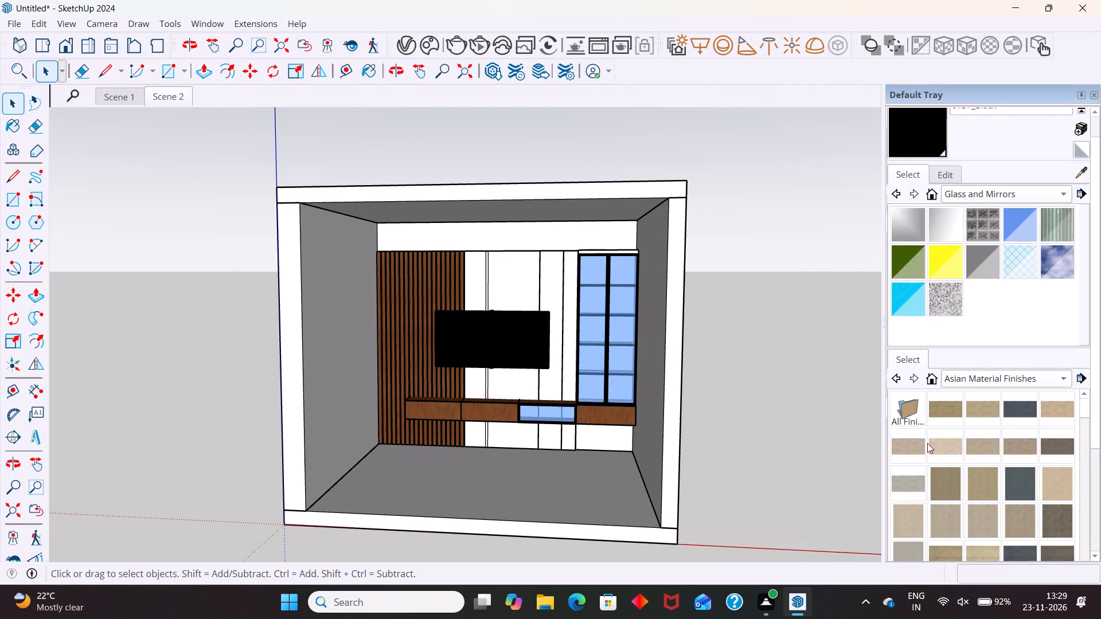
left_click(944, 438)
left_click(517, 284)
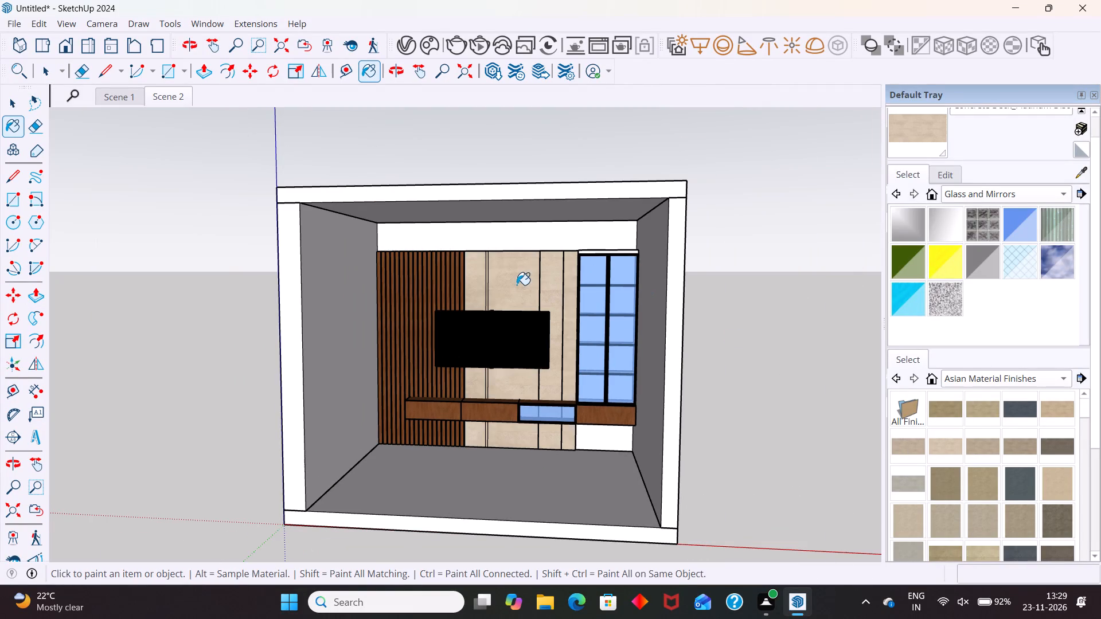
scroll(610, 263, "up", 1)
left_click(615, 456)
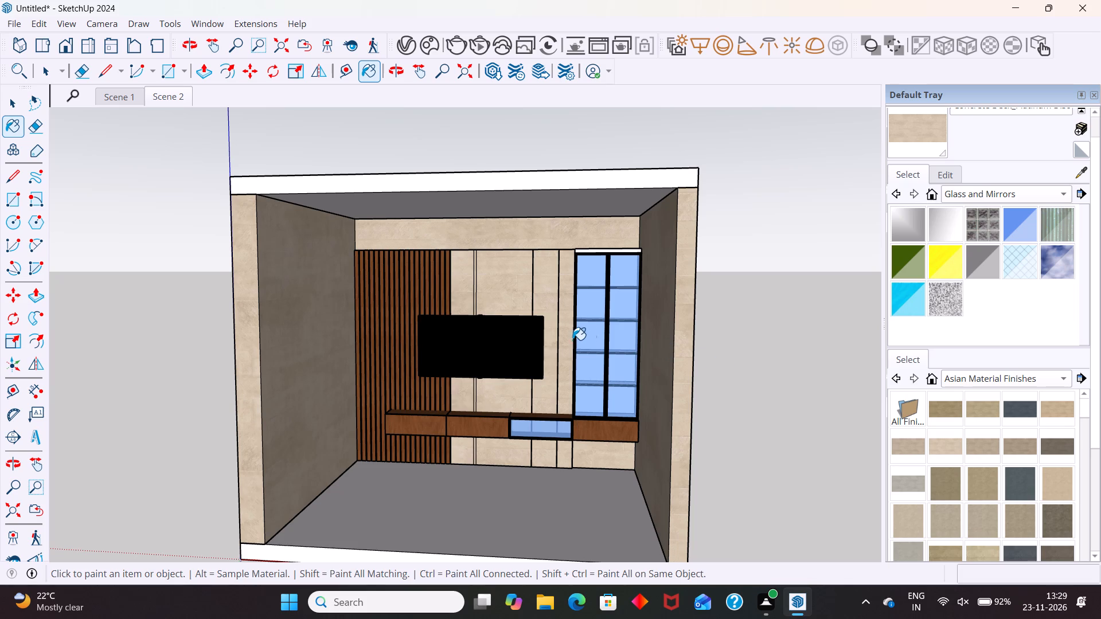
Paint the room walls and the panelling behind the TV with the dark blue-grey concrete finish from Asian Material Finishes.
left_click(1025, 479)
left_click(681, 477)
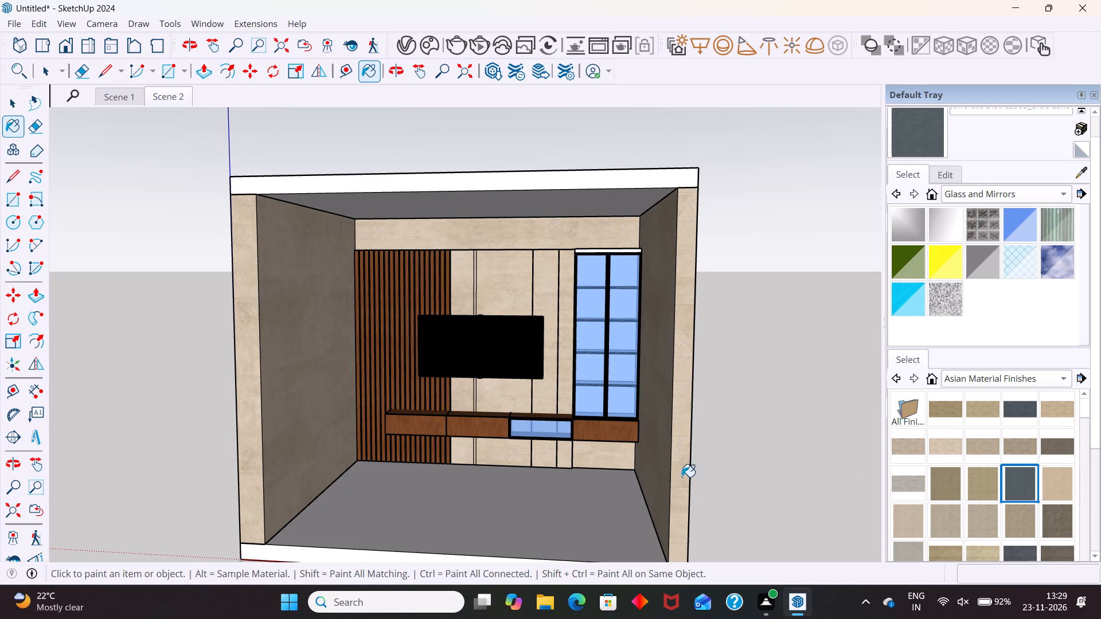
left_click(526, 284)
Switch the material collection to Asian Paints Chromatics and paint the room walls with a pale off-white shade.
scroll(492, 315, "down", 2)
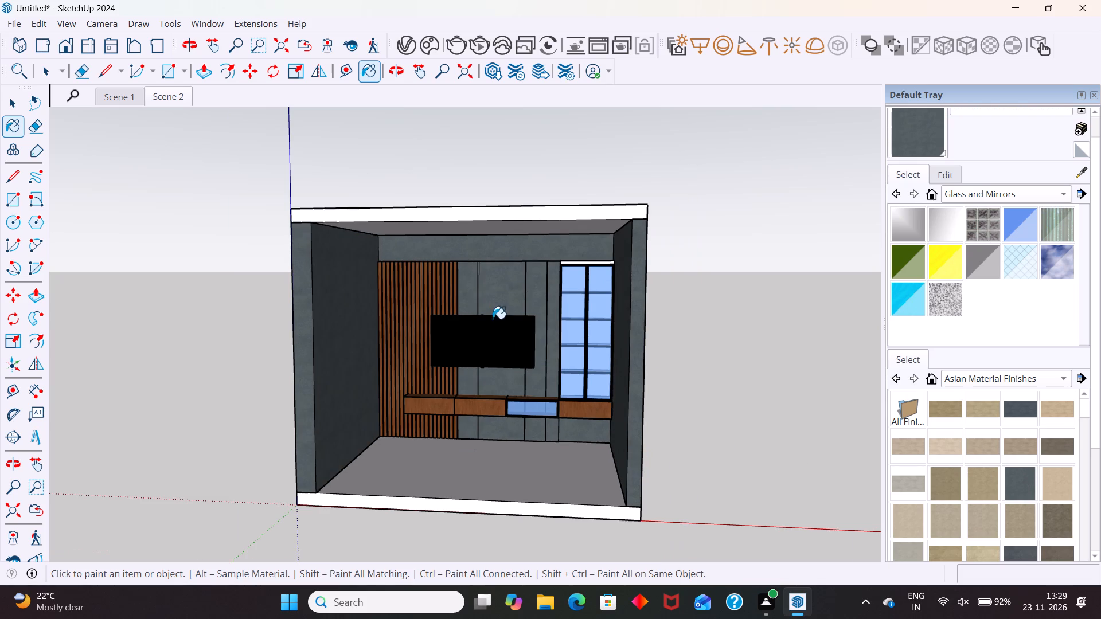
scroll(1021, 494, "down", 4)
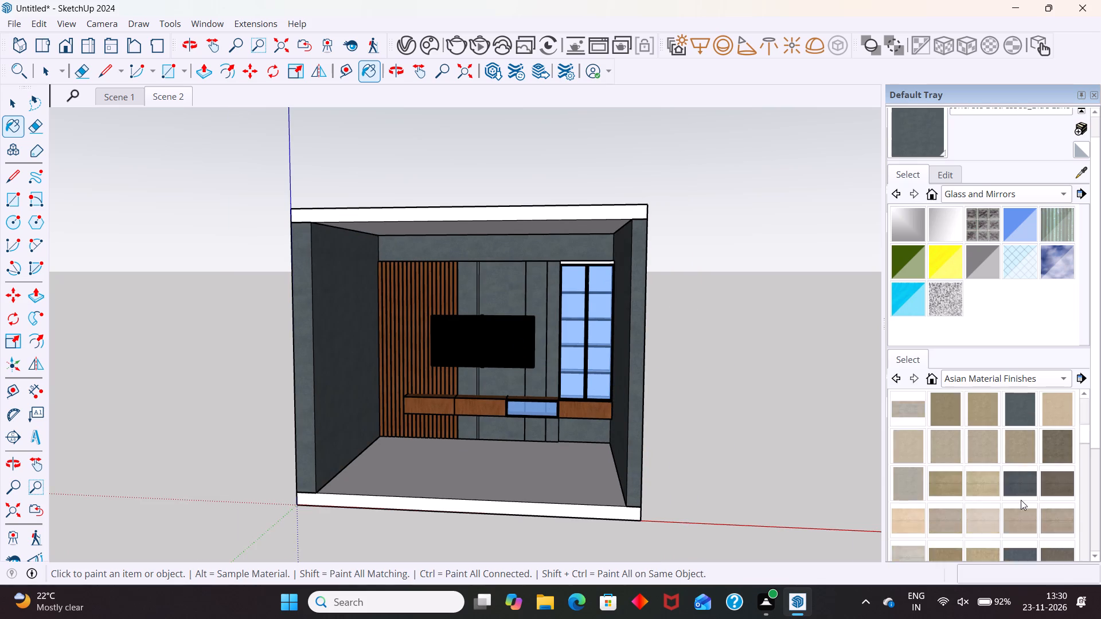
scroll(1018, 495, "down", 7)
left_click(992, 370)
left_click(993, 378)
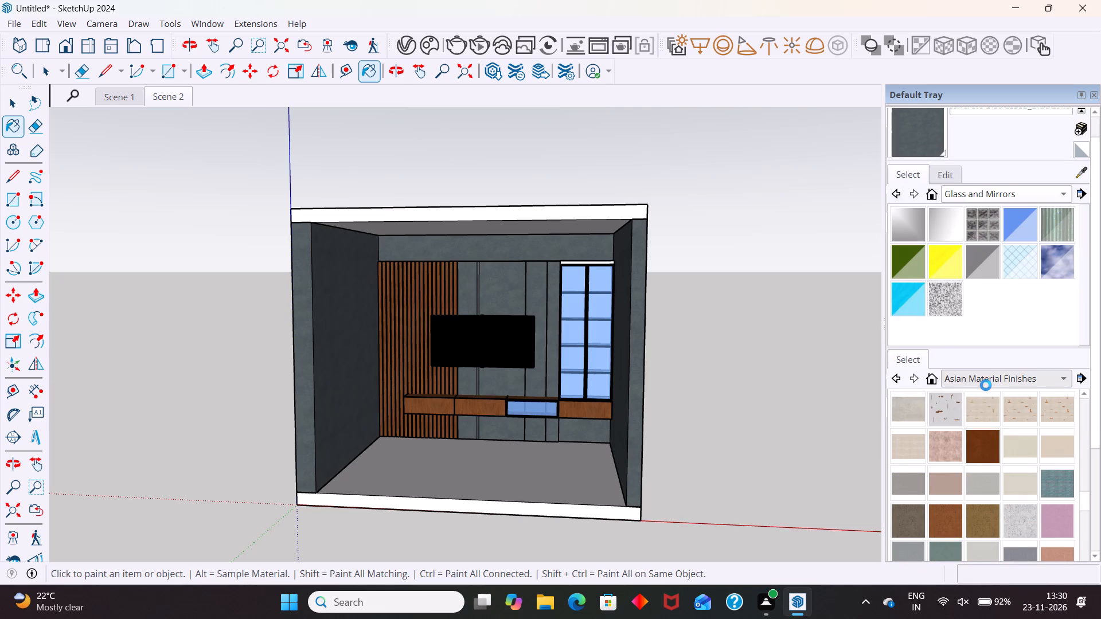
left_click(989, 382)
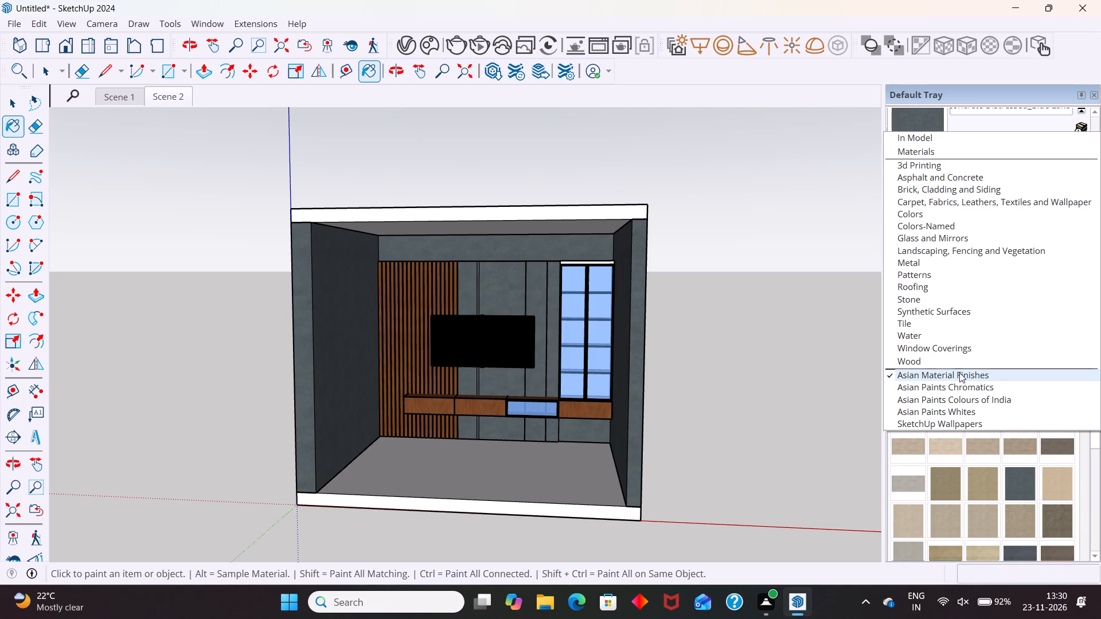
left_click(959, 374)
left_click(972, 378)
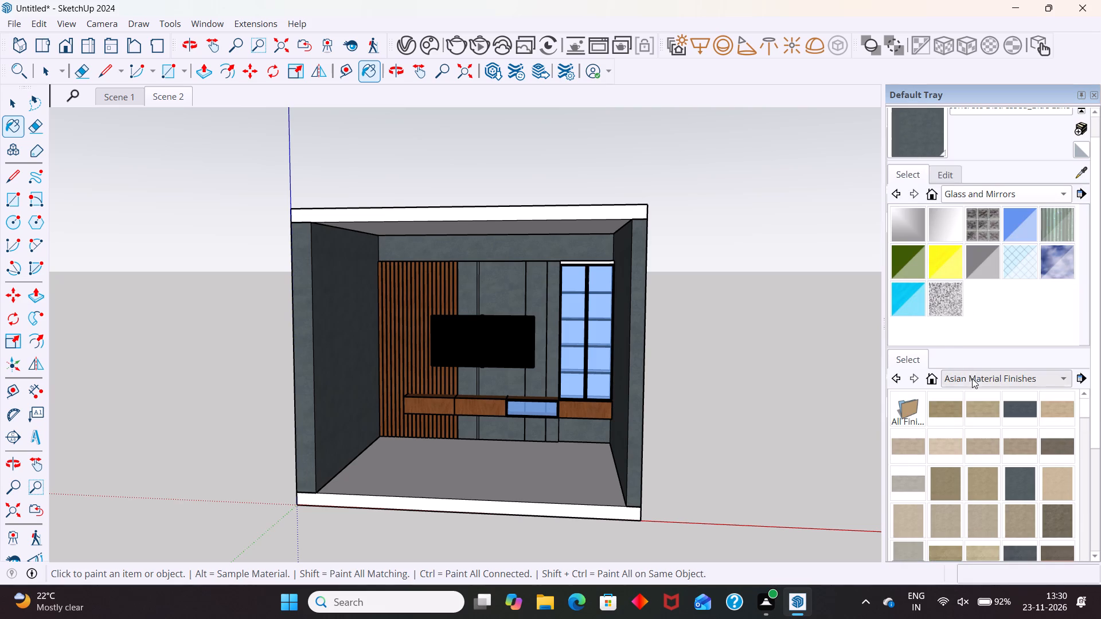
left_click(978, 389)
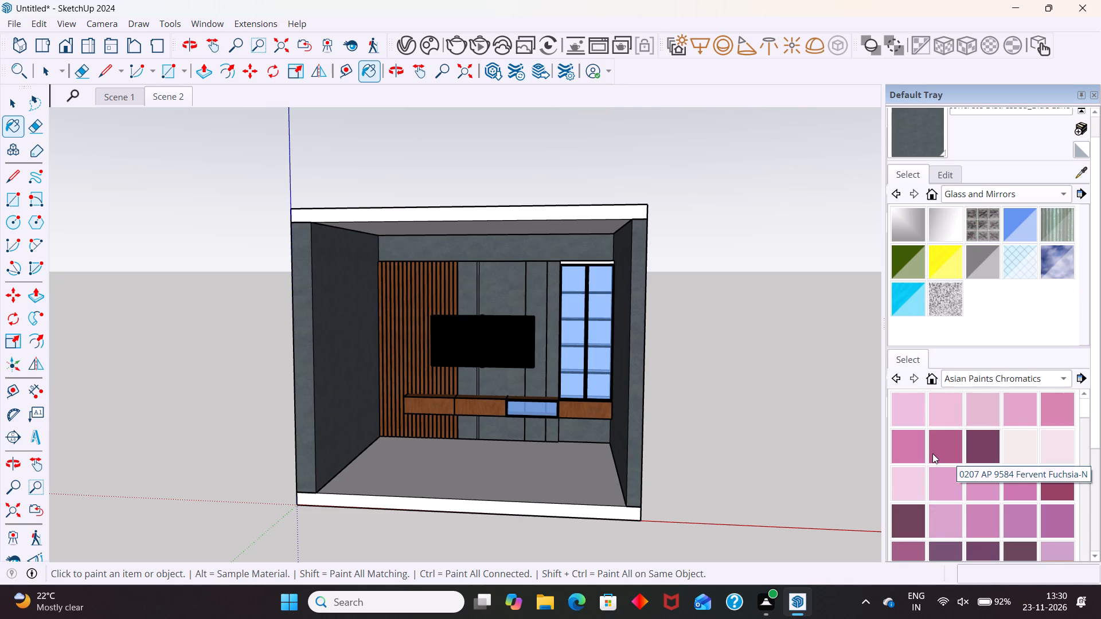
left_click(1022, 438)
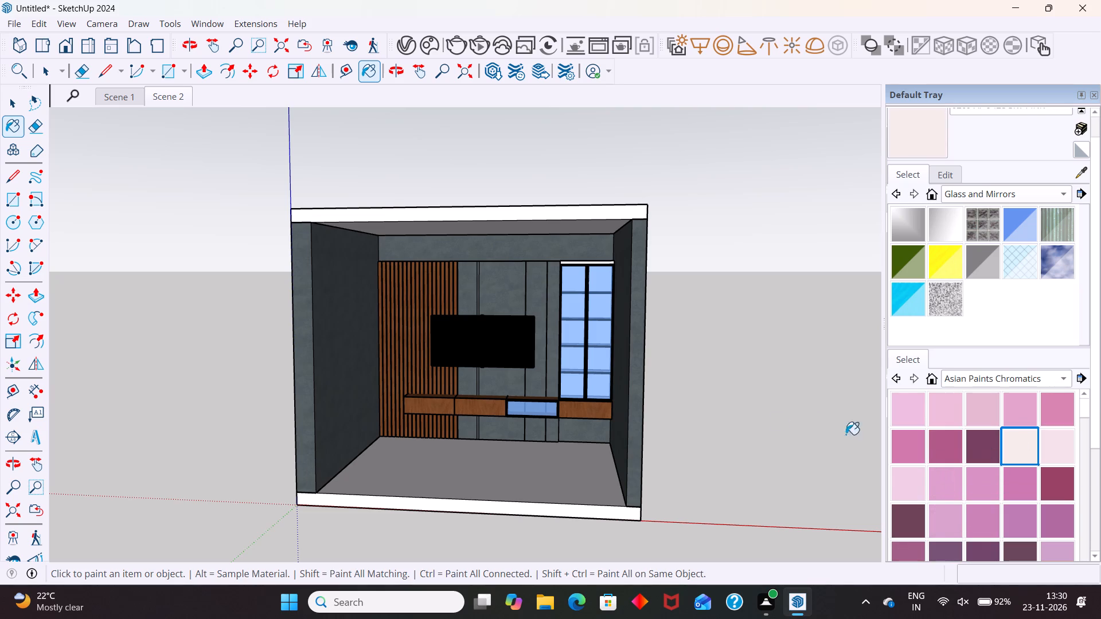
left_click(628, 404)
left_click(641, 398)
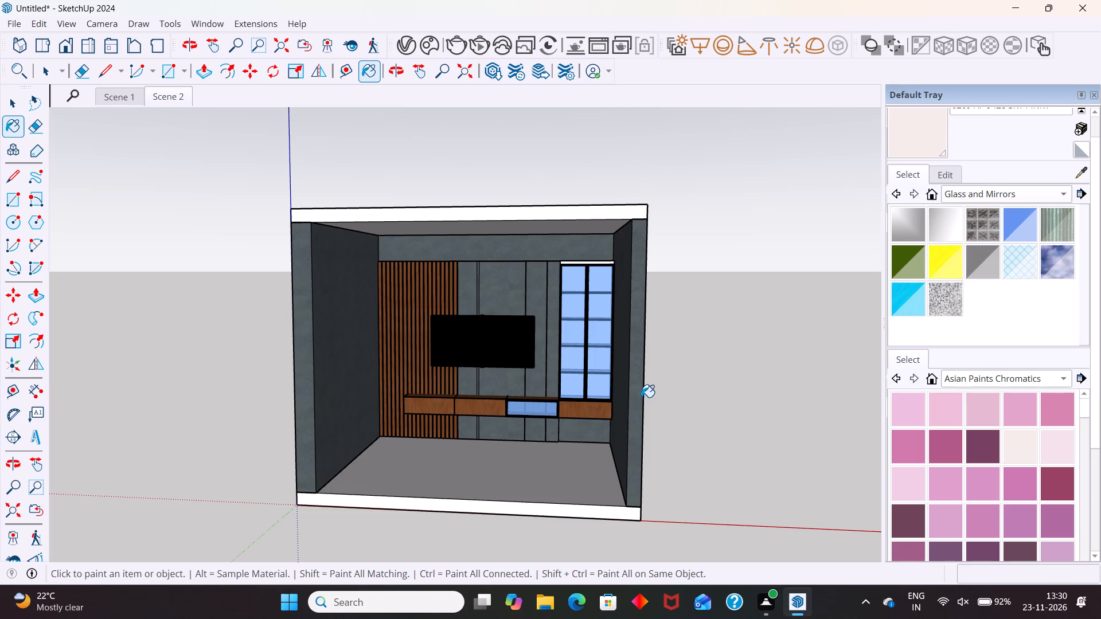
Paint the room walls and the panelling behind the TV with a dark greyish-purple shade from Asian Paints Chromatics.
scroll(977, 440, "down", 1)
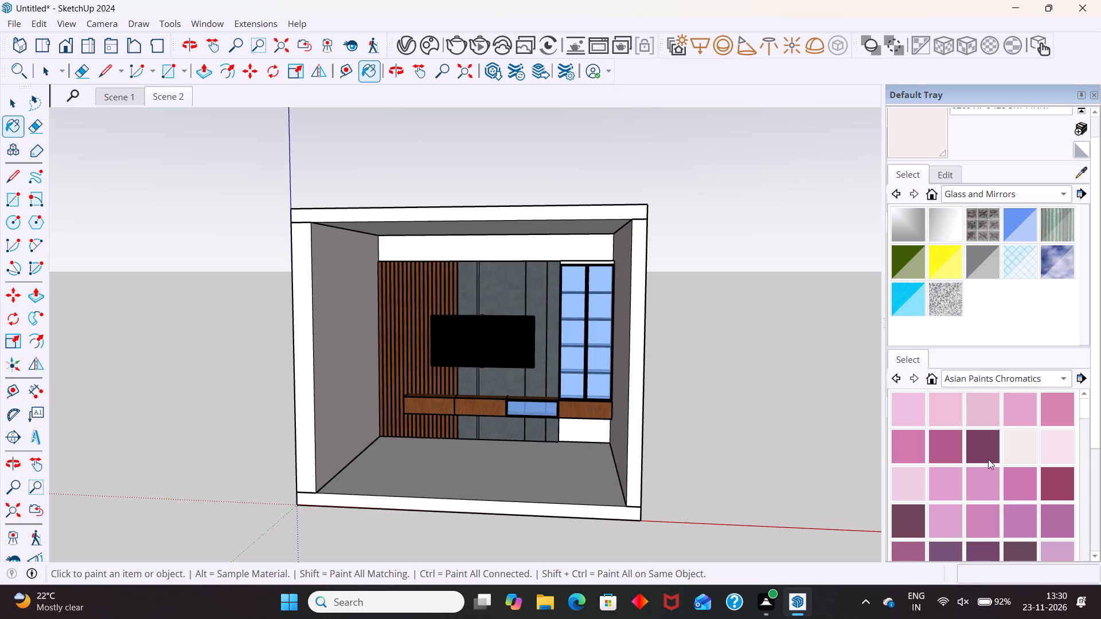
scroll(976, 480, "down", 4)
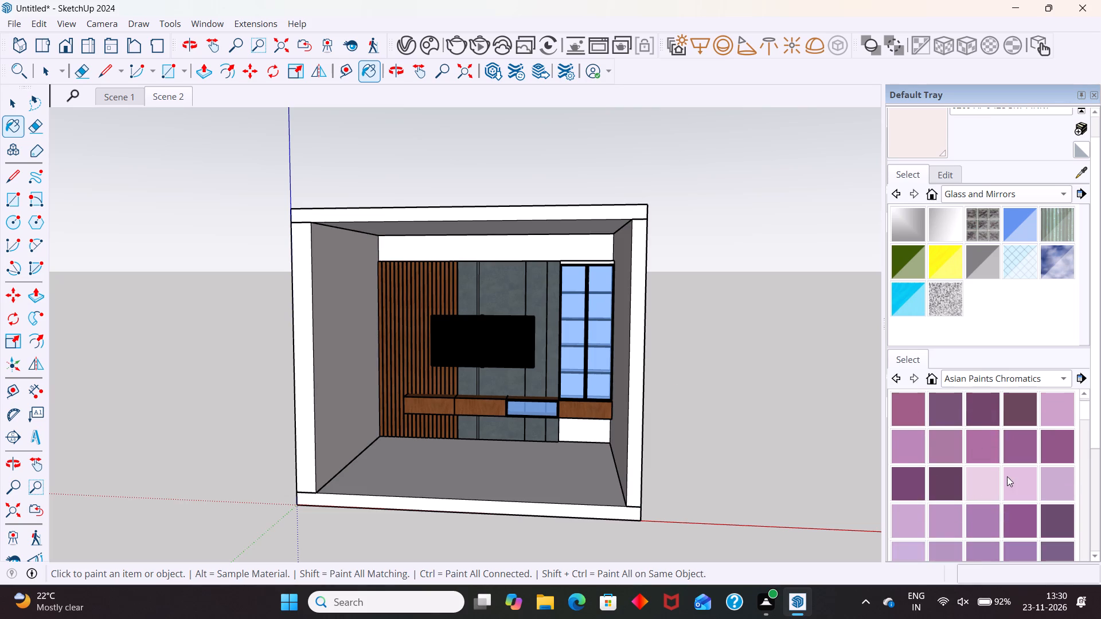
scroll(1019, 497, "down", 2)
left_click(983, 519)
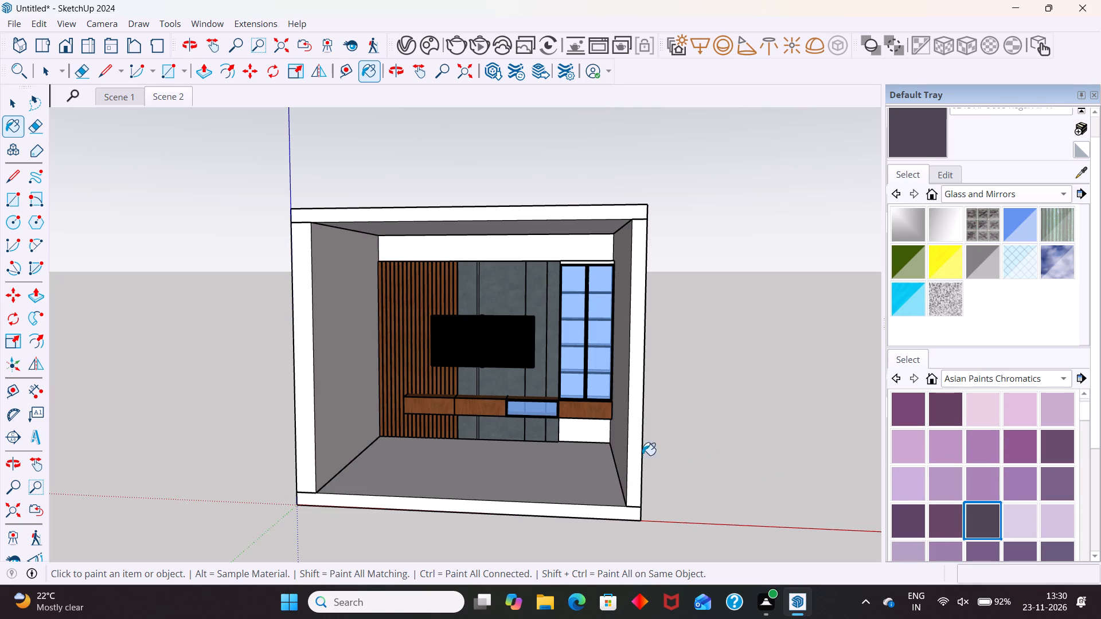
left_click(630, 448)
left_click(506, 288)
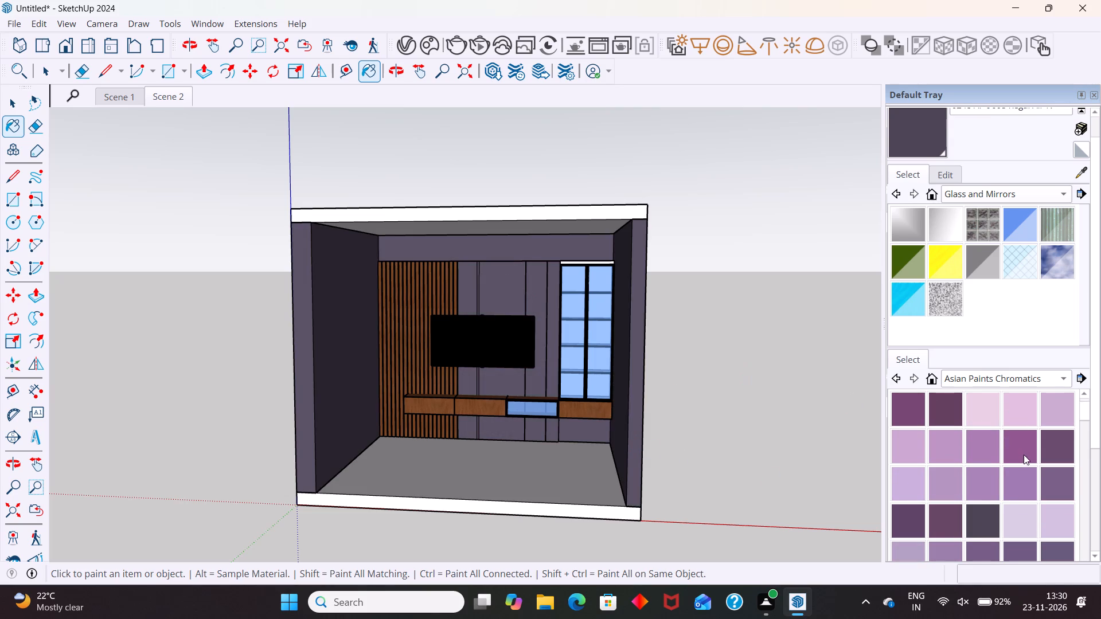
Repaint the room walls with a slightly lighter muted violet shade from Asian Paints Chromatics.
scroll(974, 493, "down", 3)
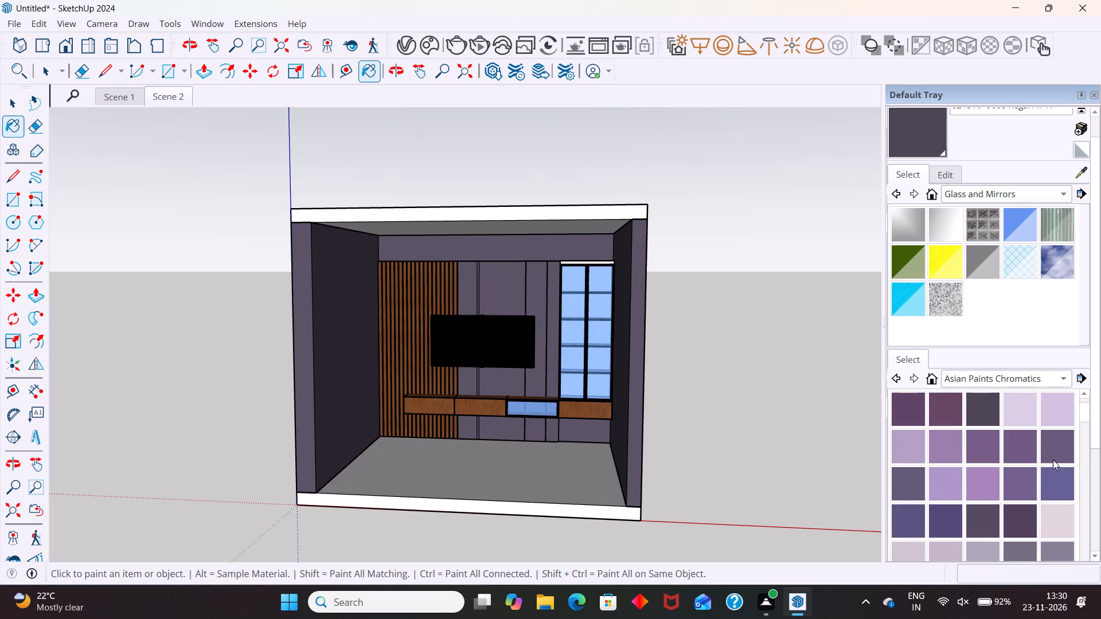
left_click(912, 492)
left_click(642, 390)
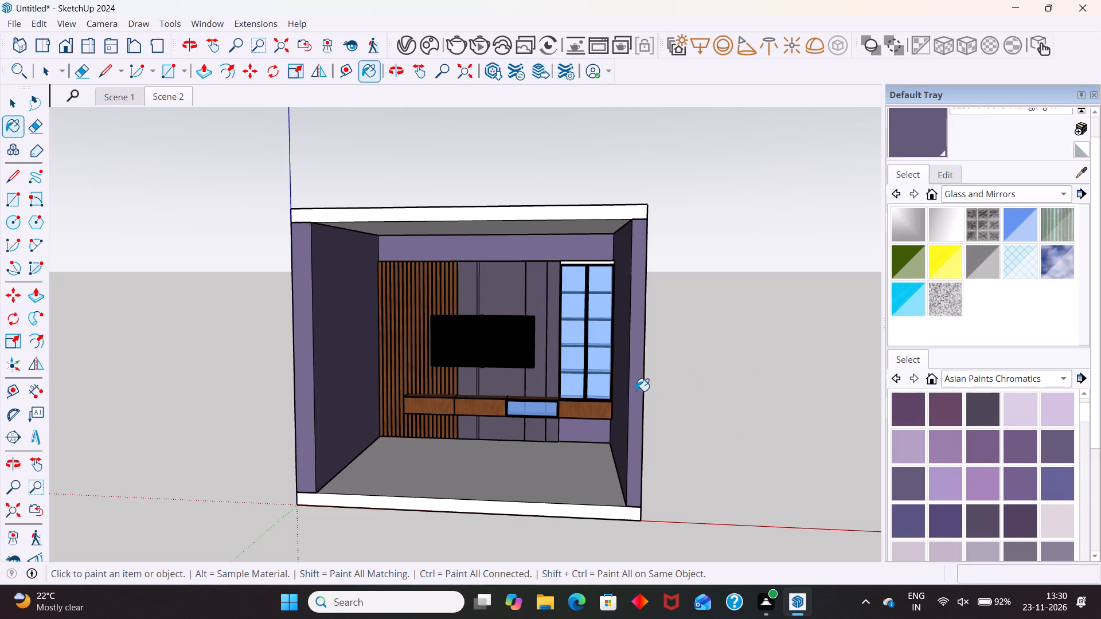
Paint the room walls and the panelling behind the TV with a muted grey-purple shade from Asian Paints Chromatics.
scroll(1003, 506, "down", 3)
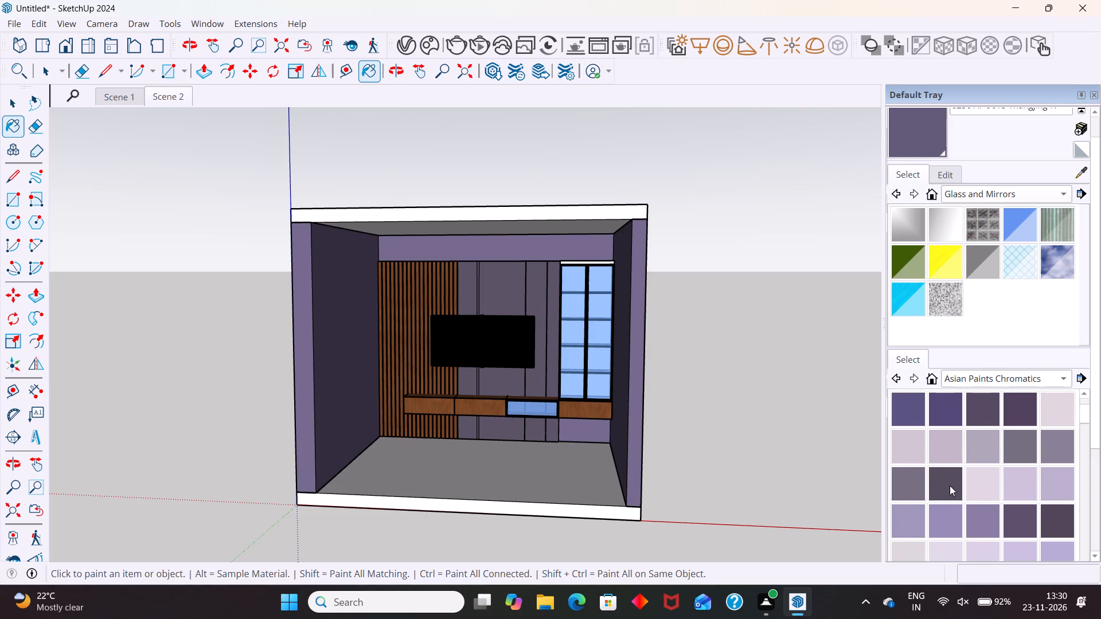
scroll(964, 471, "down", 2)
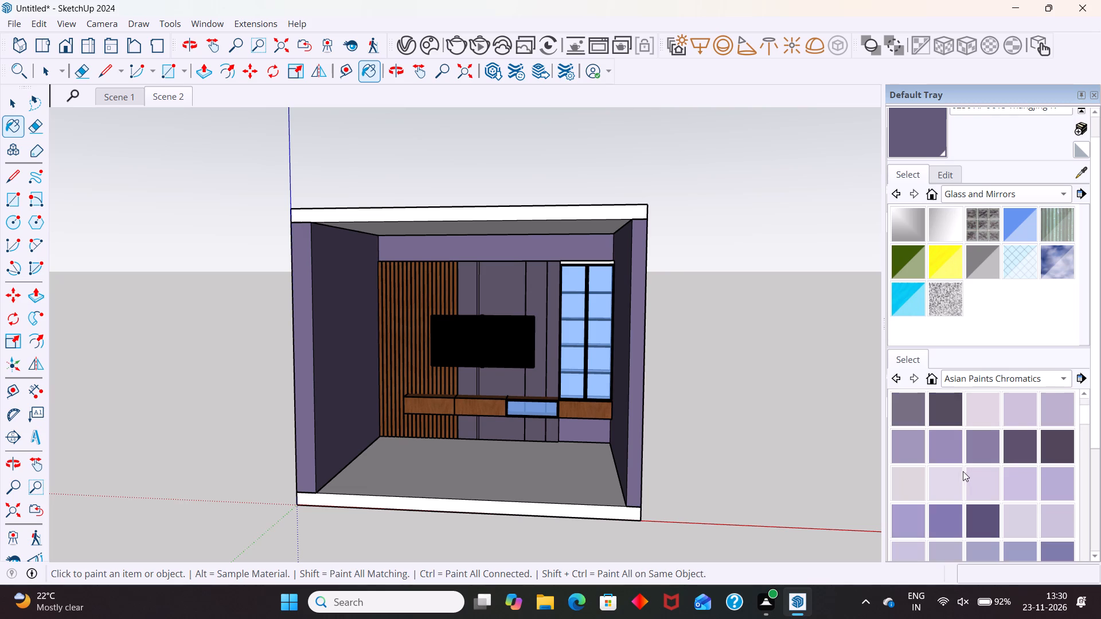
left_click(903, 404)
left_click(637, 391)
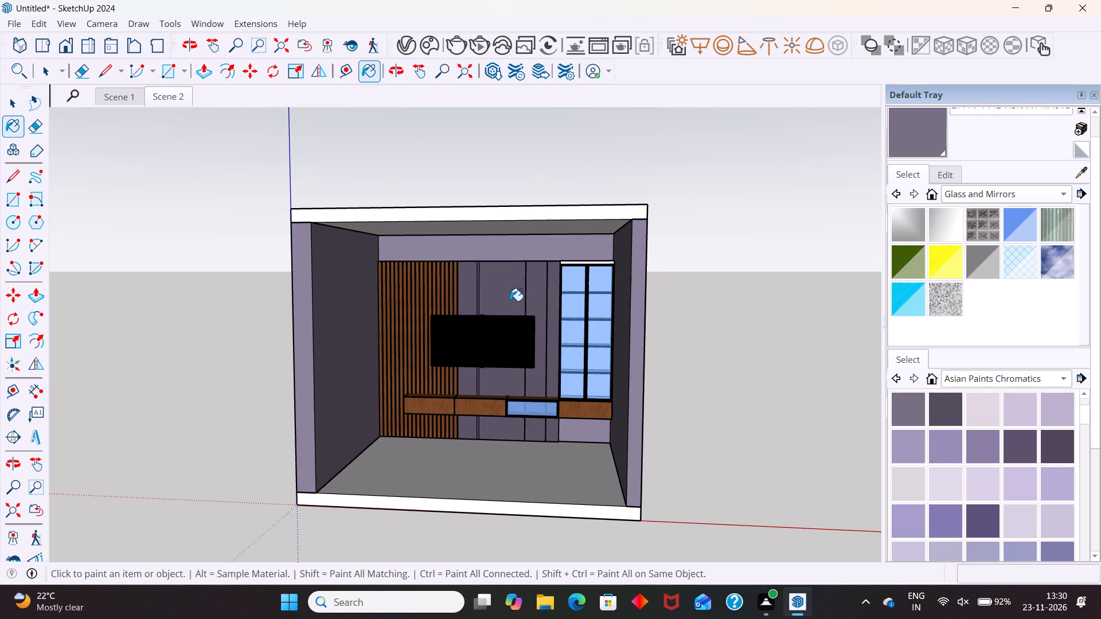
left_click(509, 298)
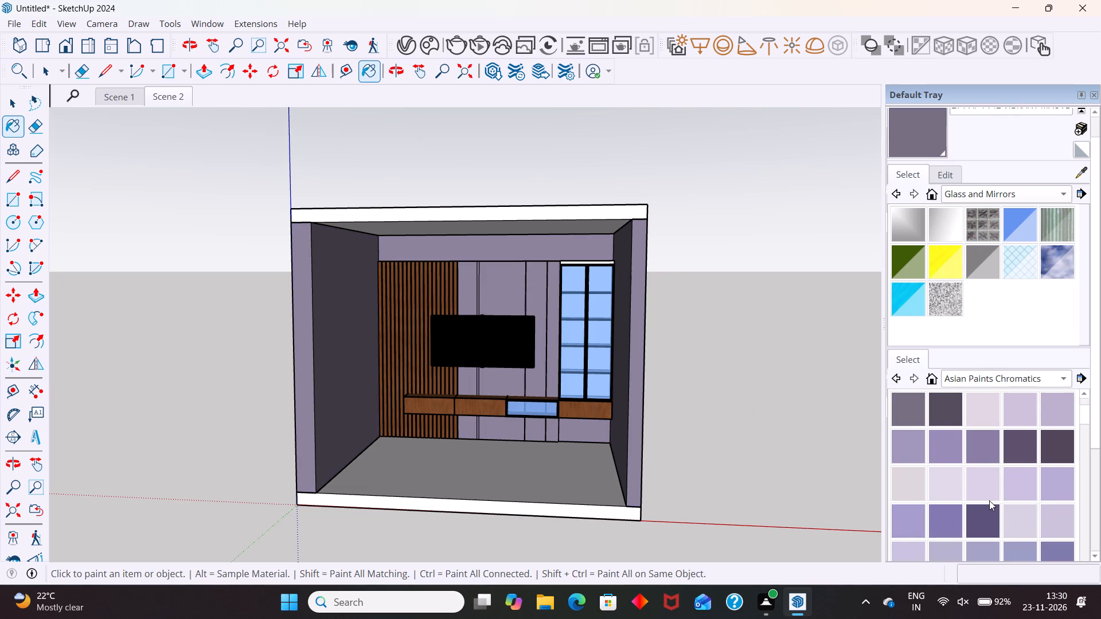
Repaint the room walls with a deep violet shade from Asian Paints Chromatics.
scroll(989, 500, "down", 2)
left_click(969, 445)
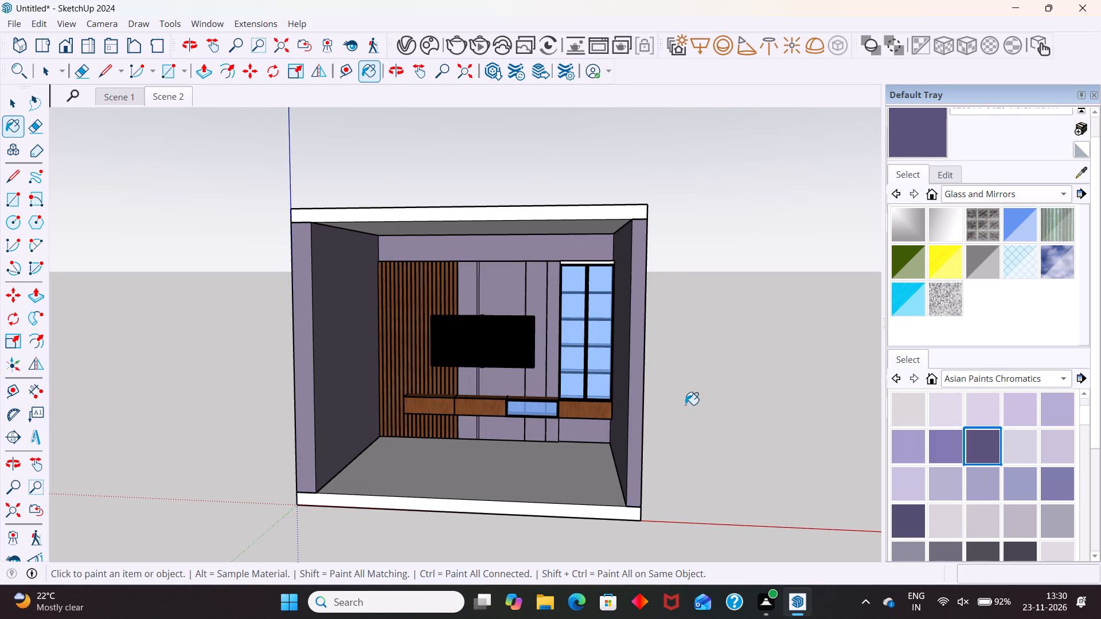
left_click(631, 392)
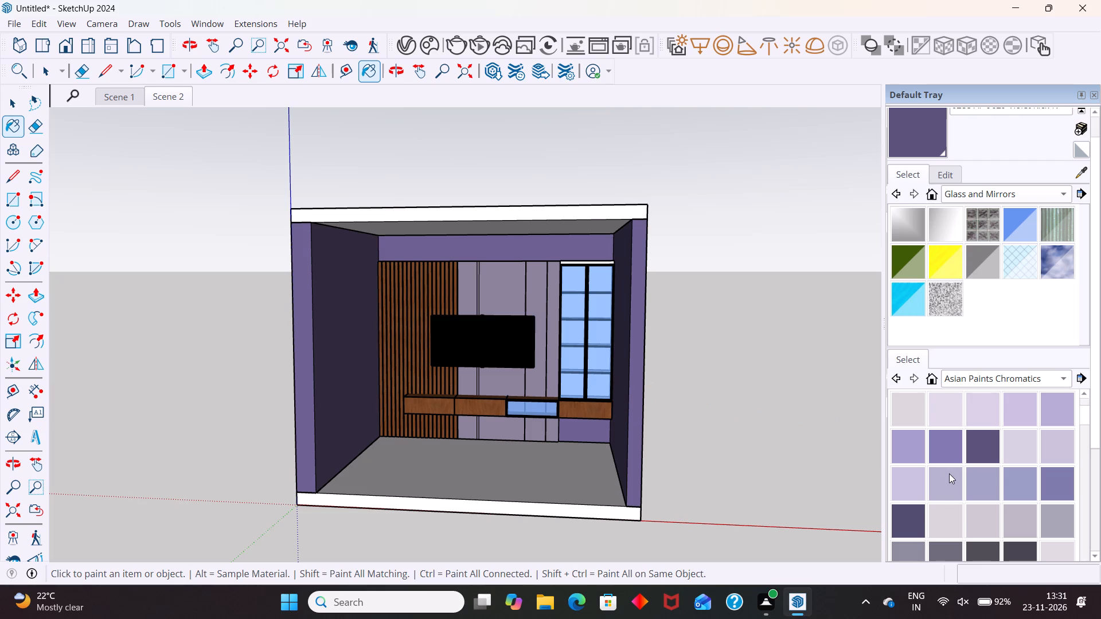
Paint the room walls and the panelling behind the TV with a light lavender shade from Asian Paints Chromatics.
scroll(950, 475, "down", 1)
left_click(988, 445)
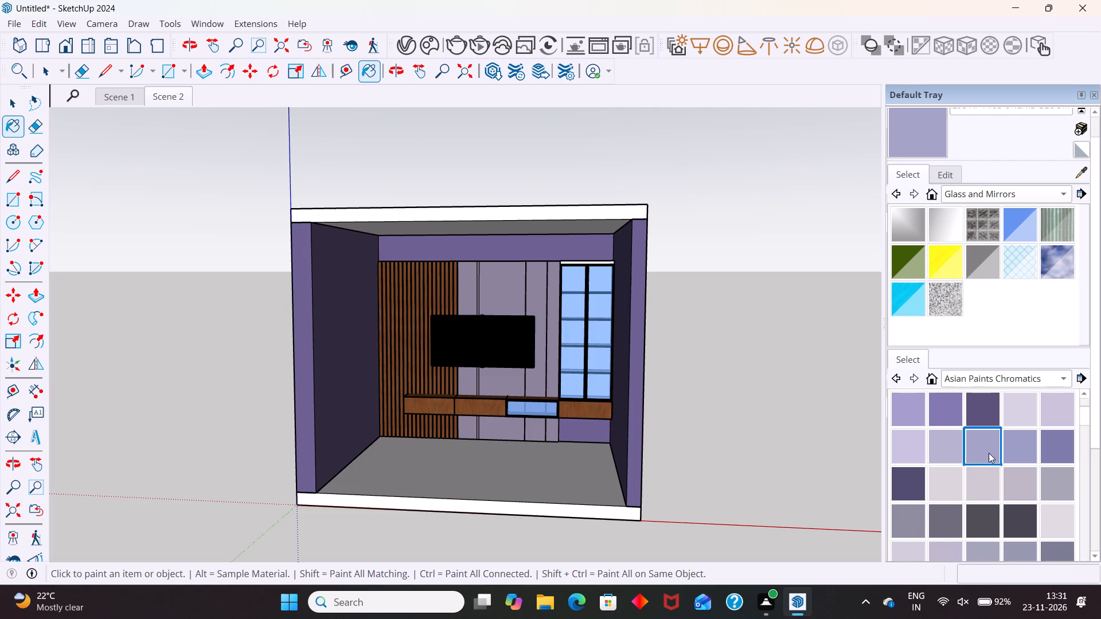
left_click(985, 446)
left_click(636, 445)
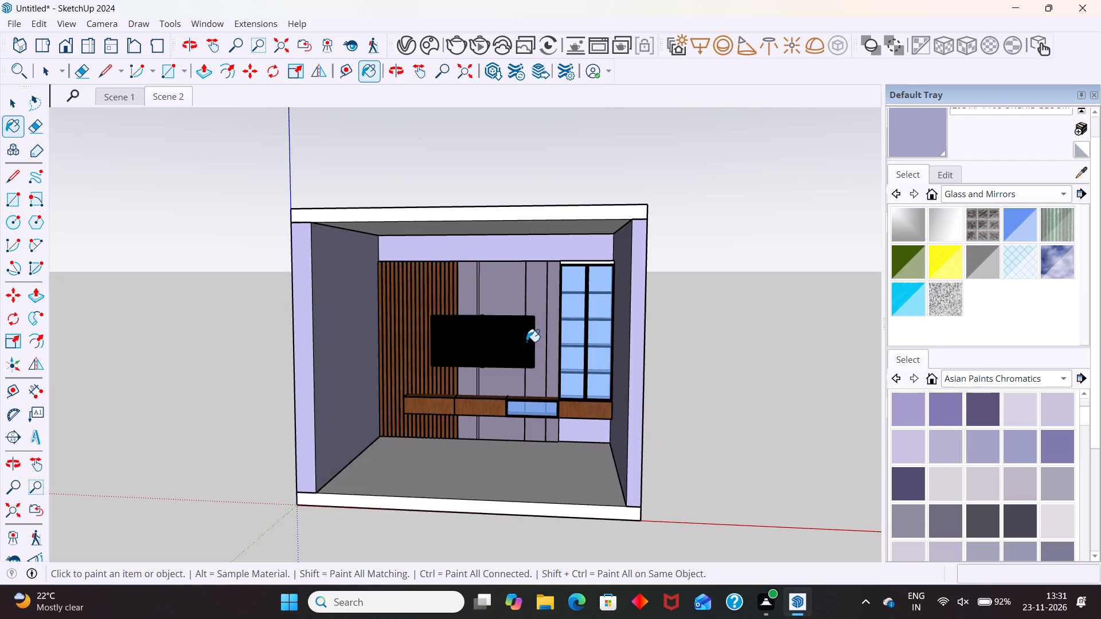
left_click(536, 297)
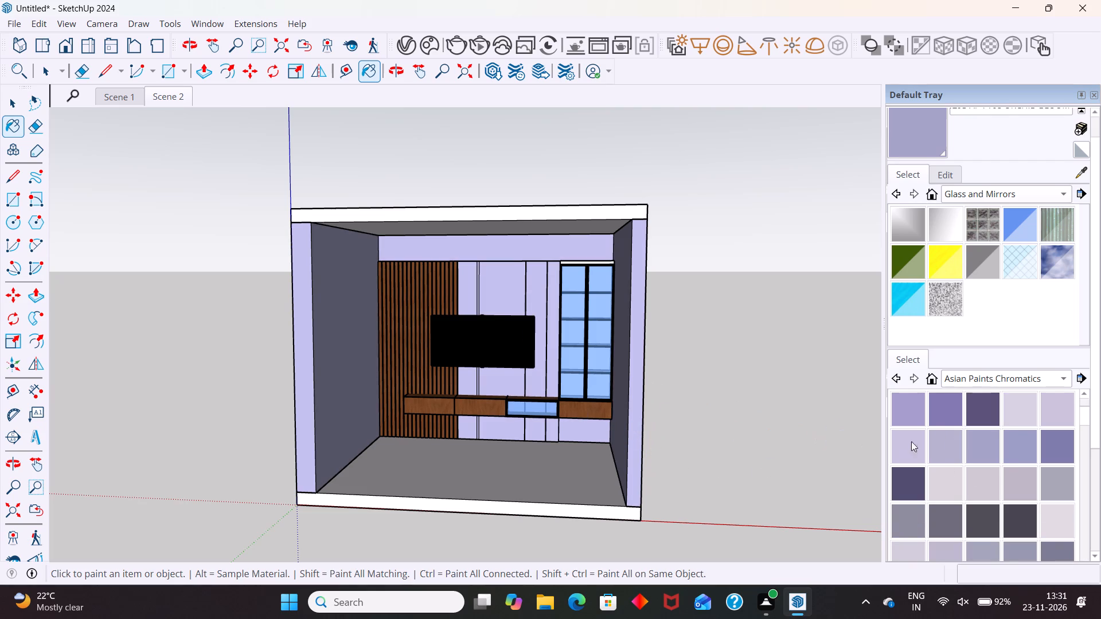
Paint the room walls and the panelling behind the TV with a dark purplish-grey shade from Asian Paints Chromatics.
scroll(944, 453, "down", 1)
left_click(944, 481)
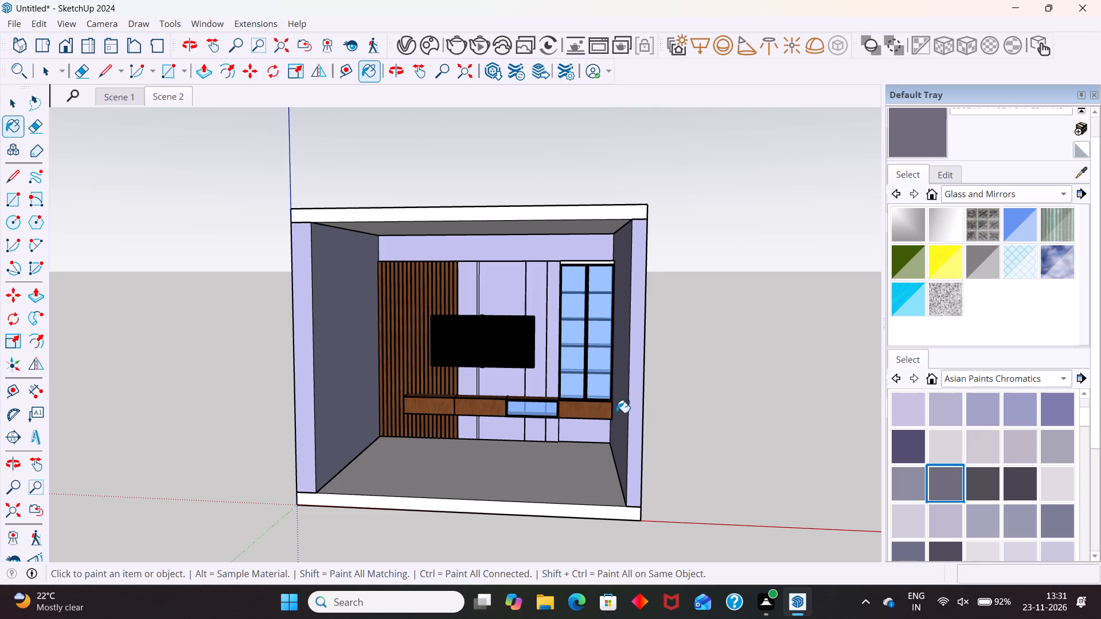
left_click(635, 412)
left_click(512, 288)
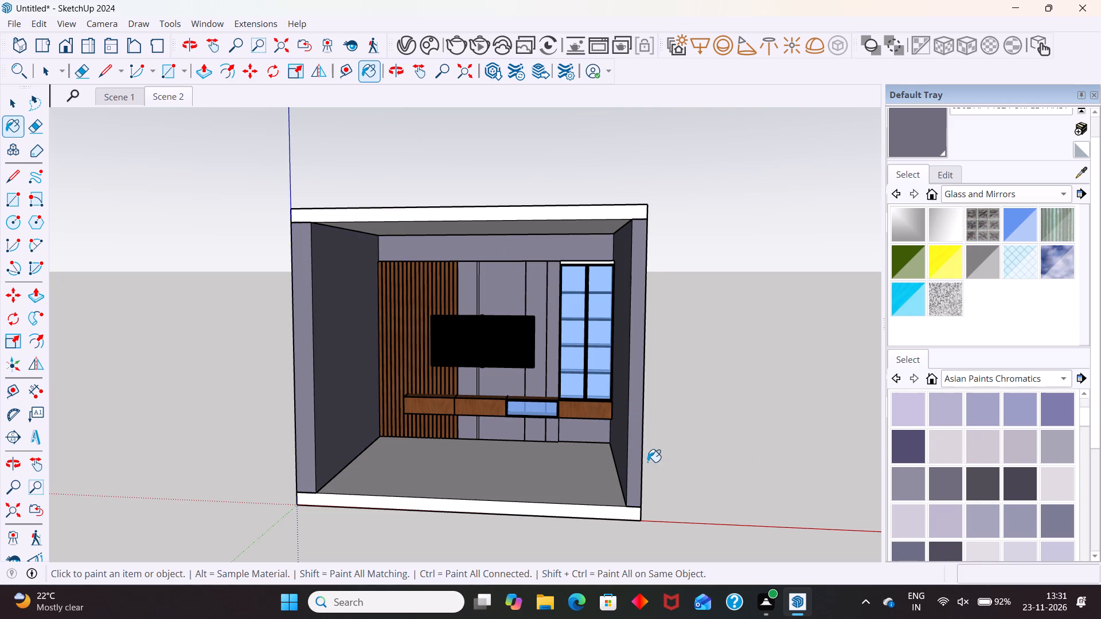
left_click(954, 477)
left_click(627, 414)
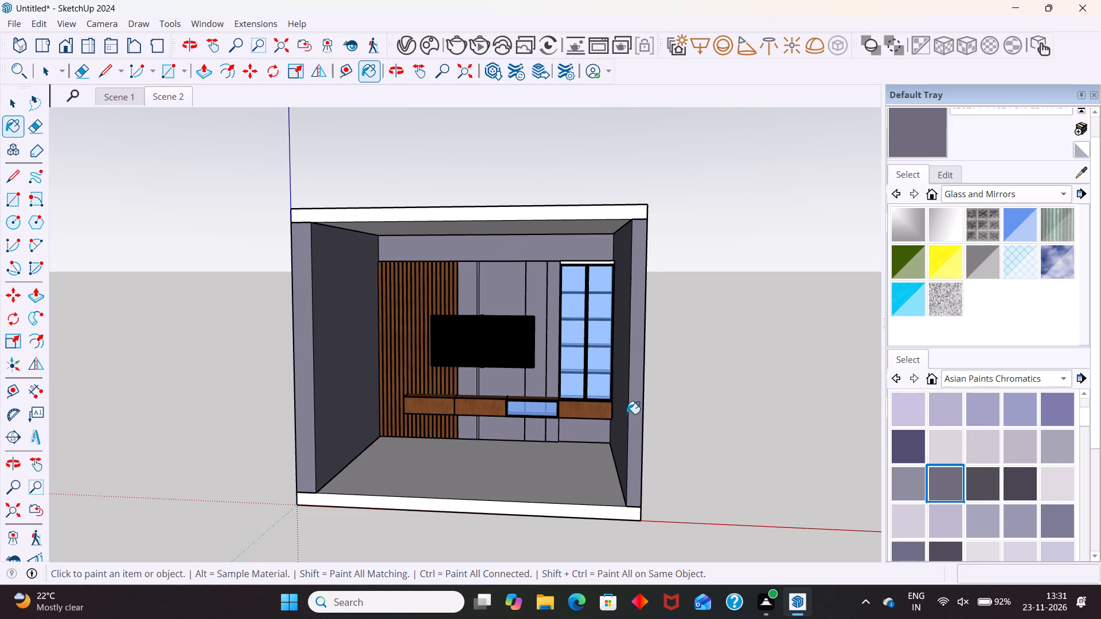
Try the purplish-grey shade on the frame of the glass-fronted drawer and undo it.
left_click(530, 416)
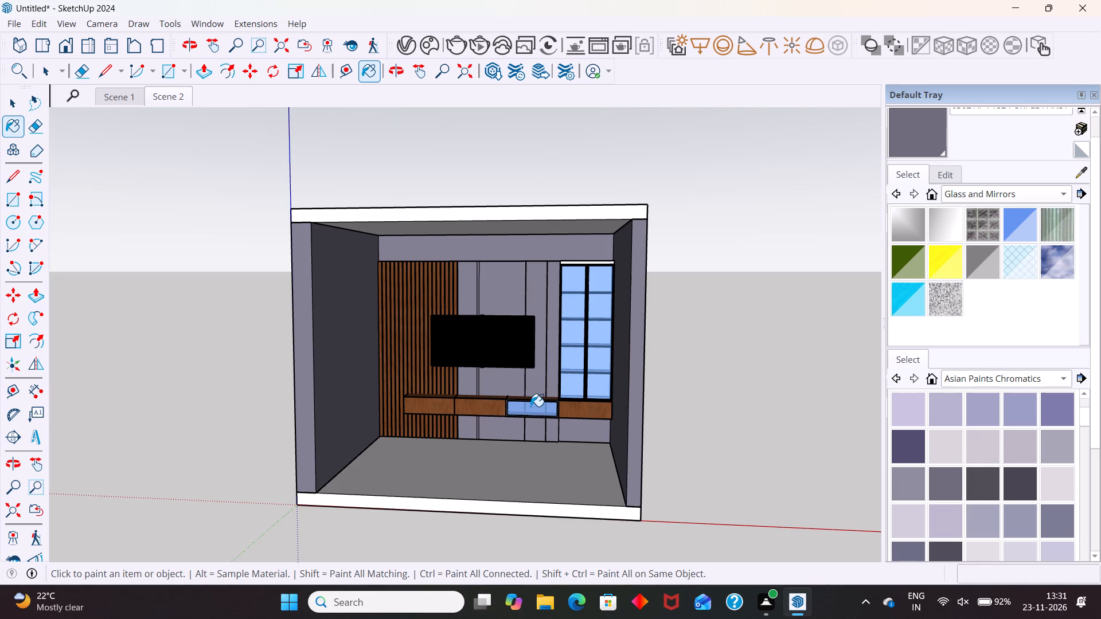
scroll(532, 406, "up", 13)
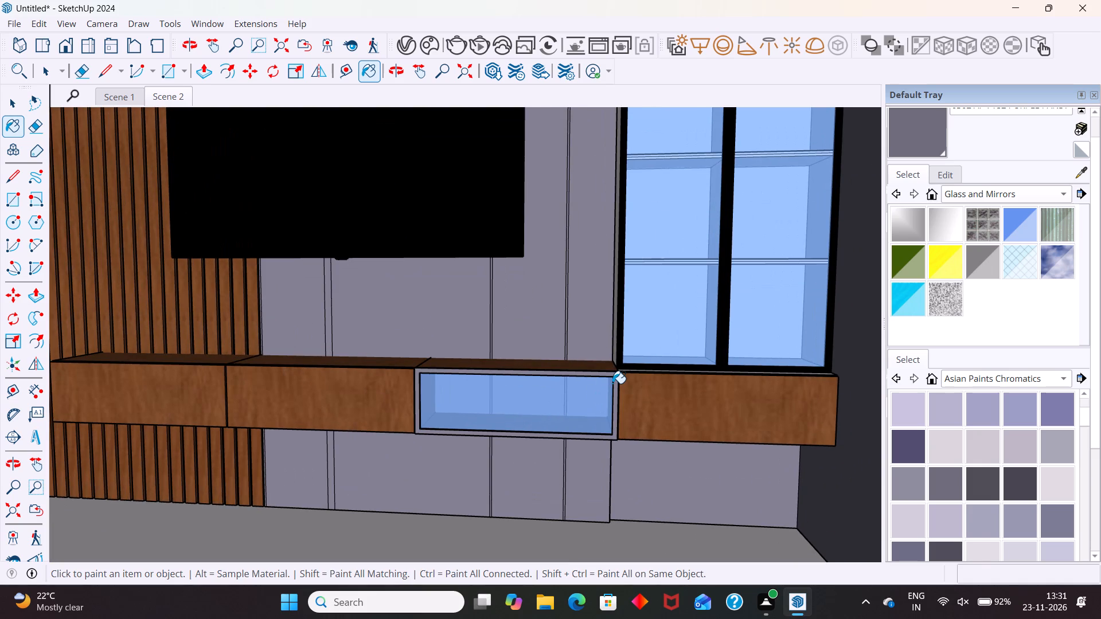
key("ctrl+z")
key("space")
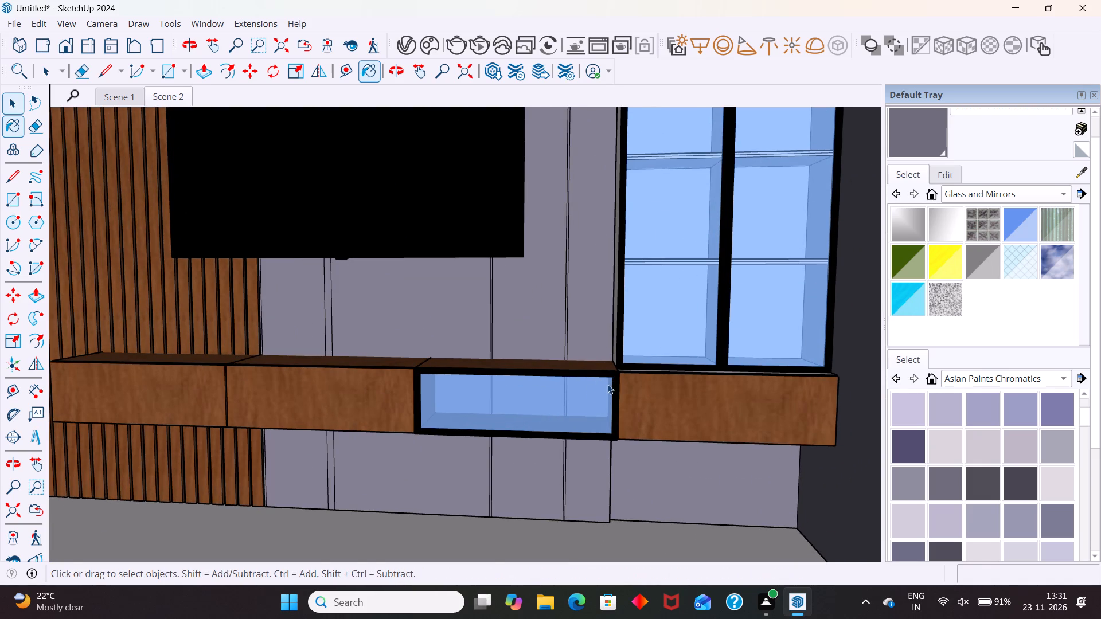
Switch to Scene 1 and look over the painted room.
scroll(595, 377, "down", 12)
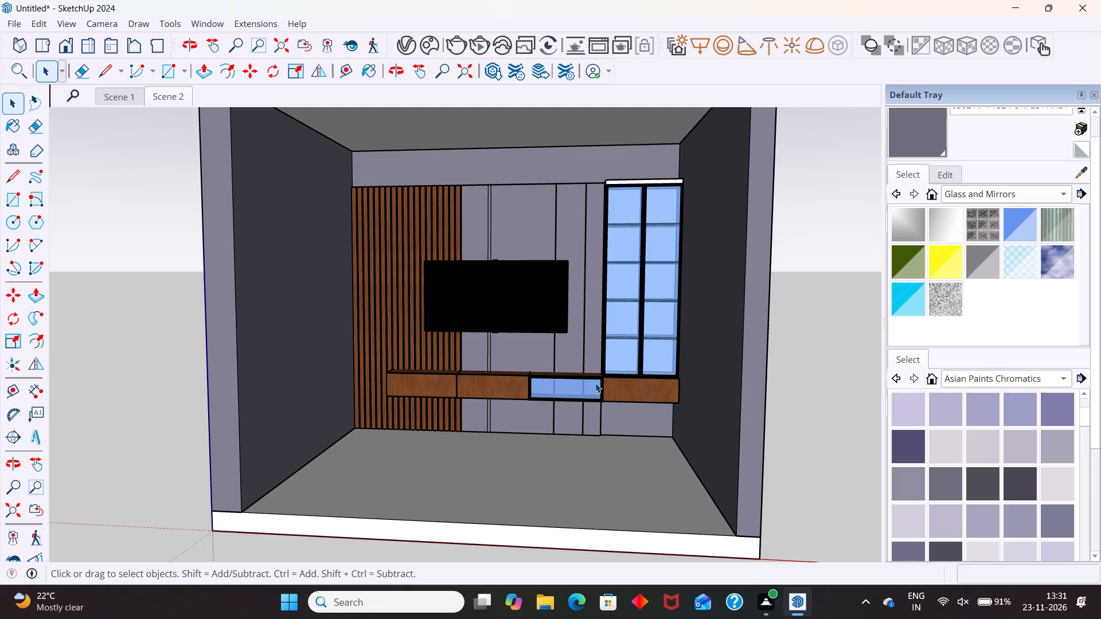
scroll(521, 354, "down", 5)
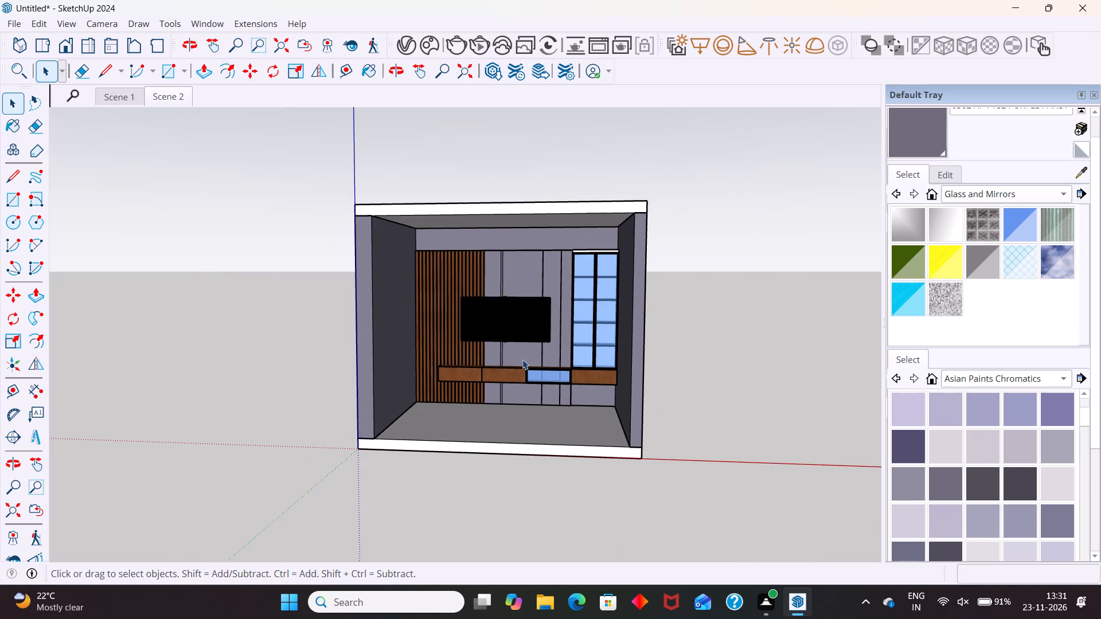
scroll(538, 194, "up", 1)
scroll(433, 308, "down", 6)
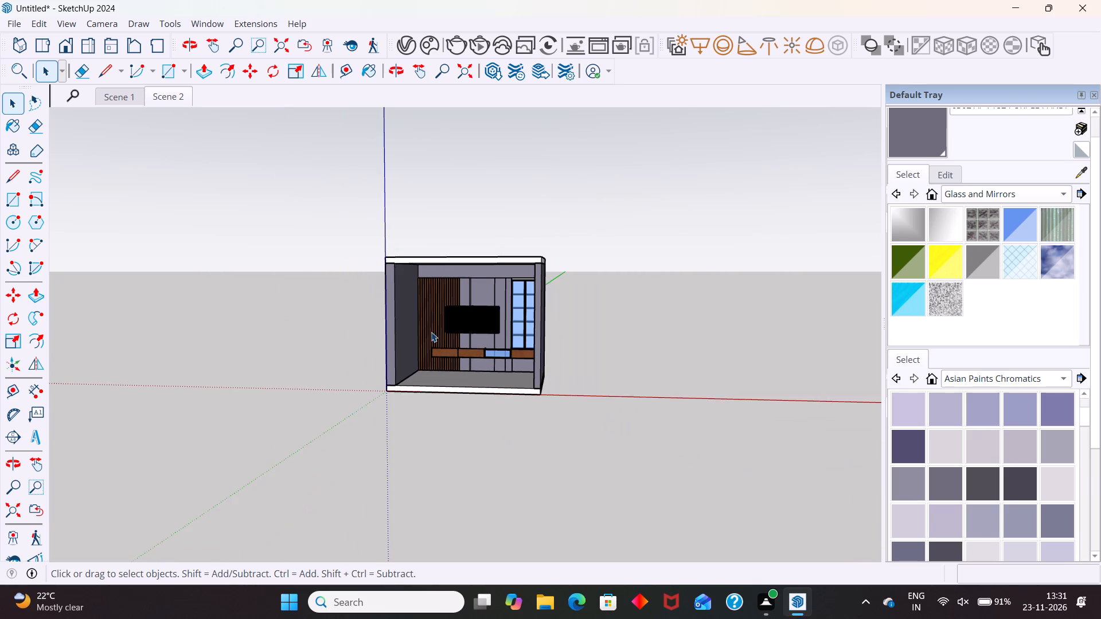
middle_click_drag(446, 342, 465, 349)
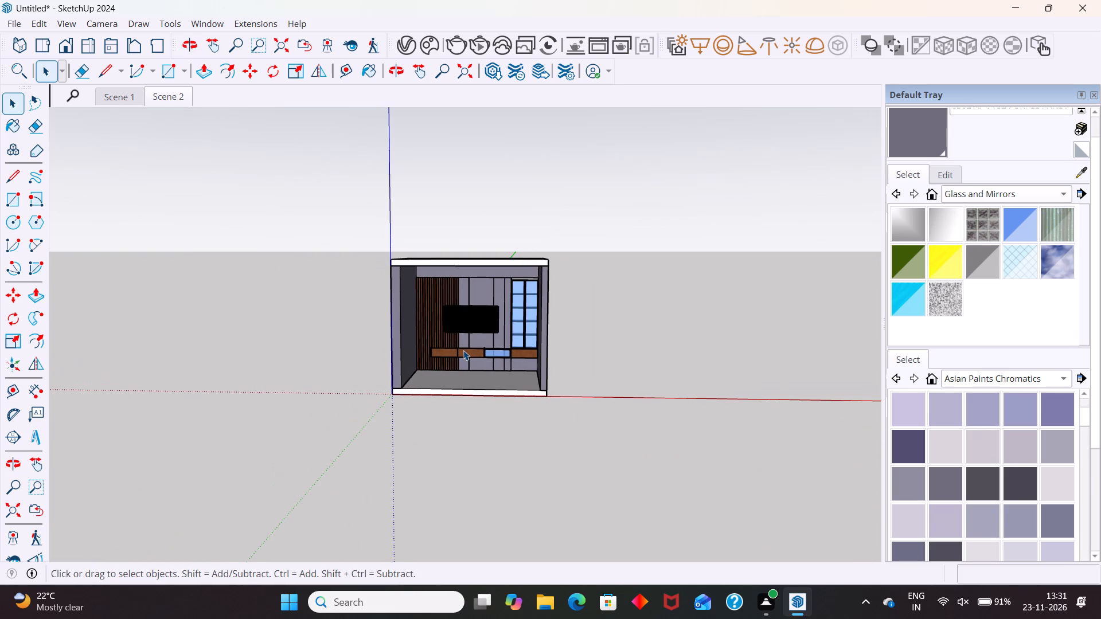
left_click(108, 92)
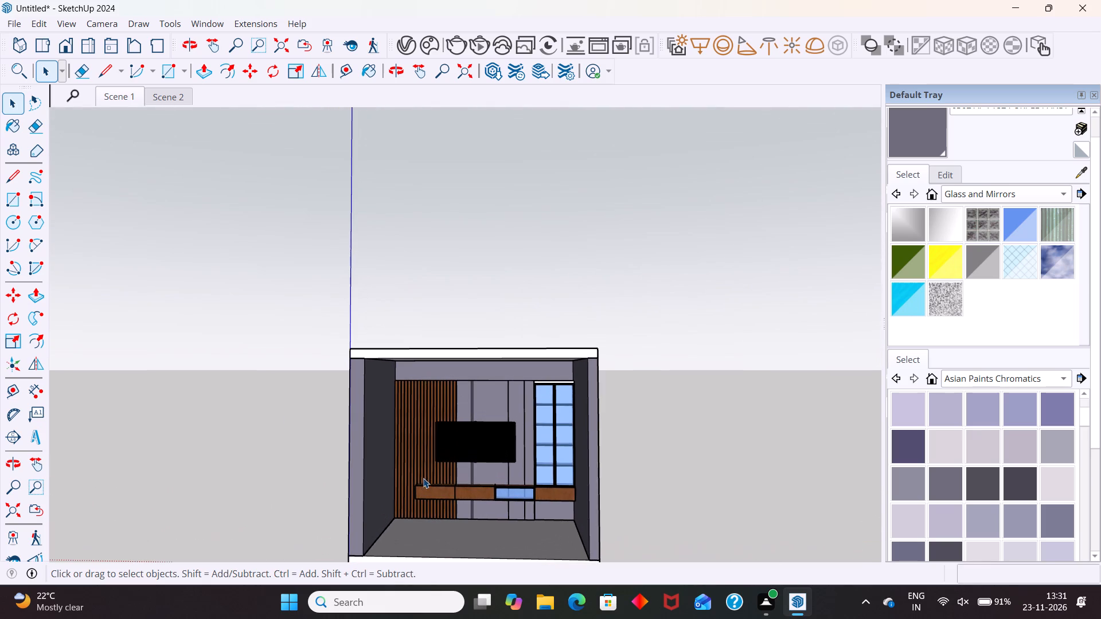
scroll(451, 410, "down", 4)
scroll(344, 455, "up", 4)
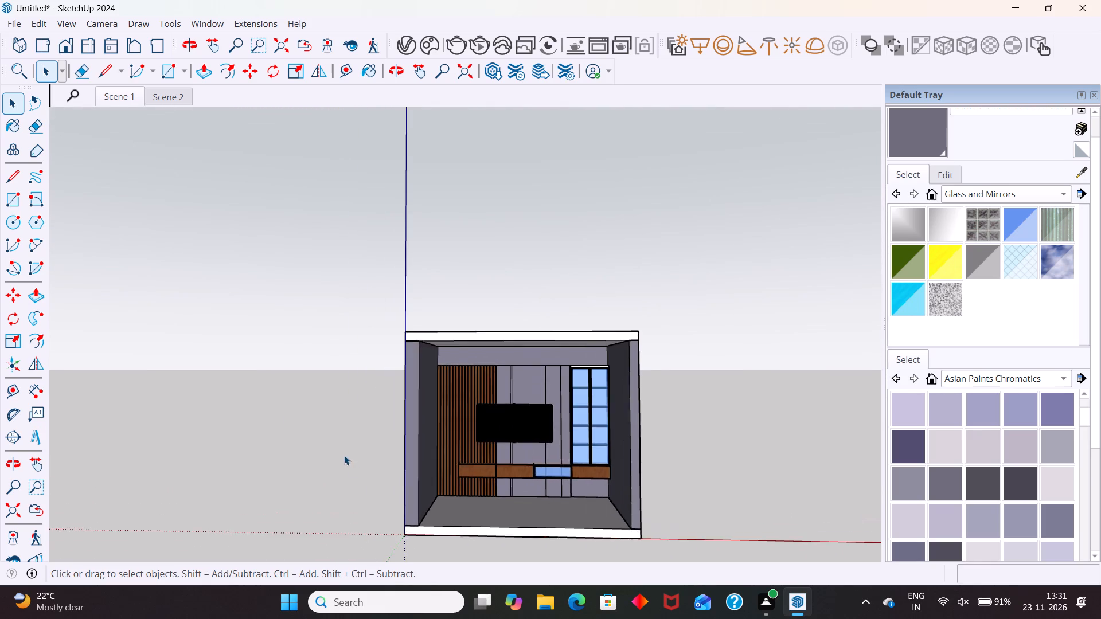
middle_click_drag(388, 494, 431, 543)
scroll(715, 533, "up", 3)
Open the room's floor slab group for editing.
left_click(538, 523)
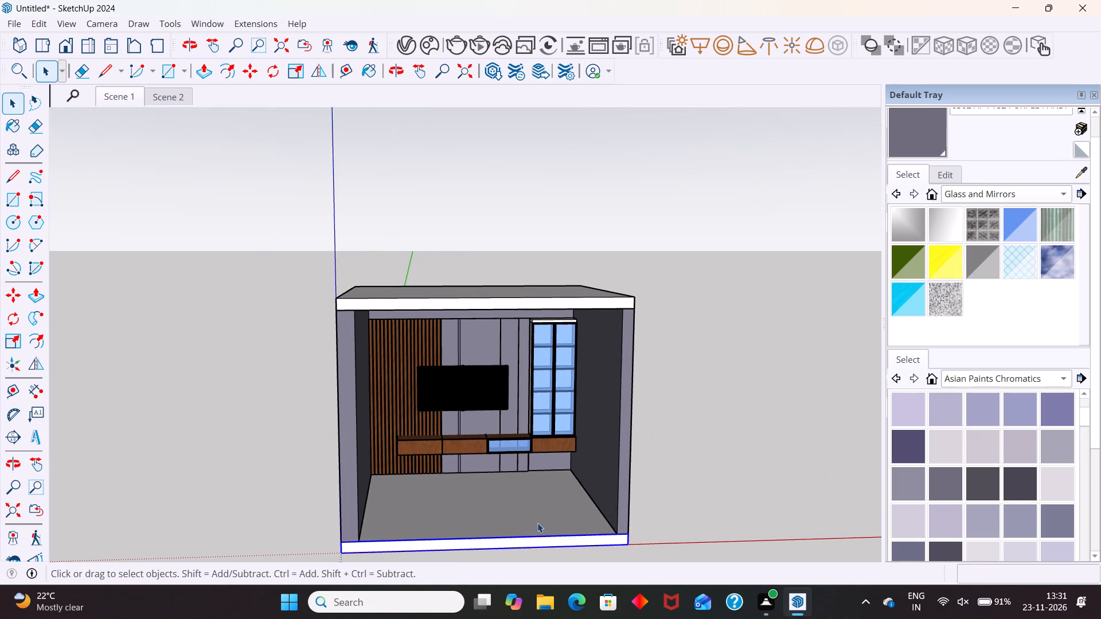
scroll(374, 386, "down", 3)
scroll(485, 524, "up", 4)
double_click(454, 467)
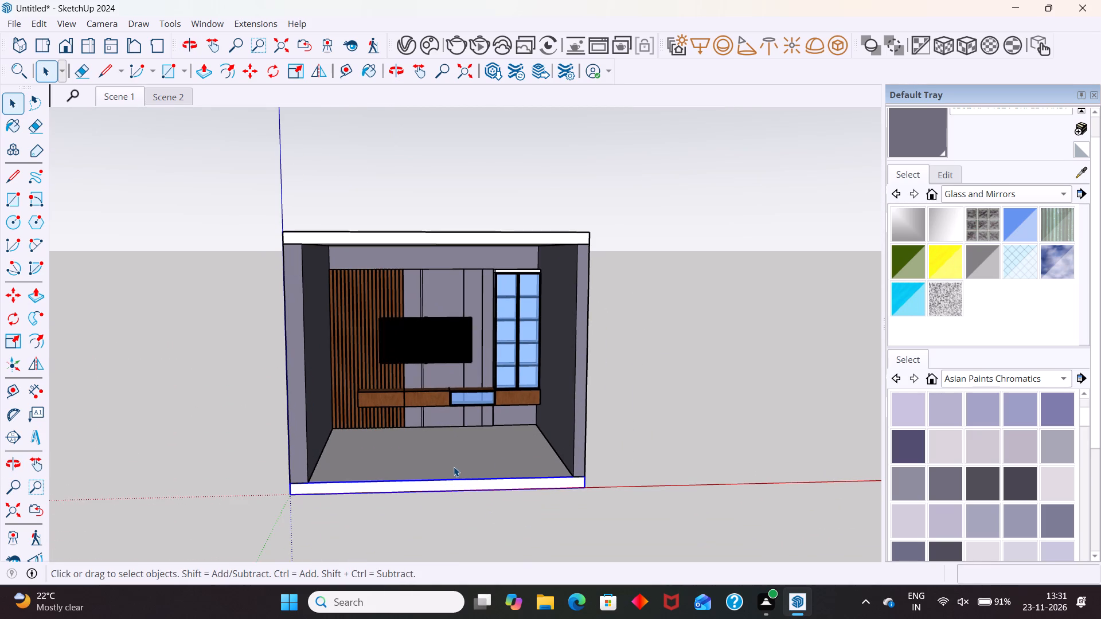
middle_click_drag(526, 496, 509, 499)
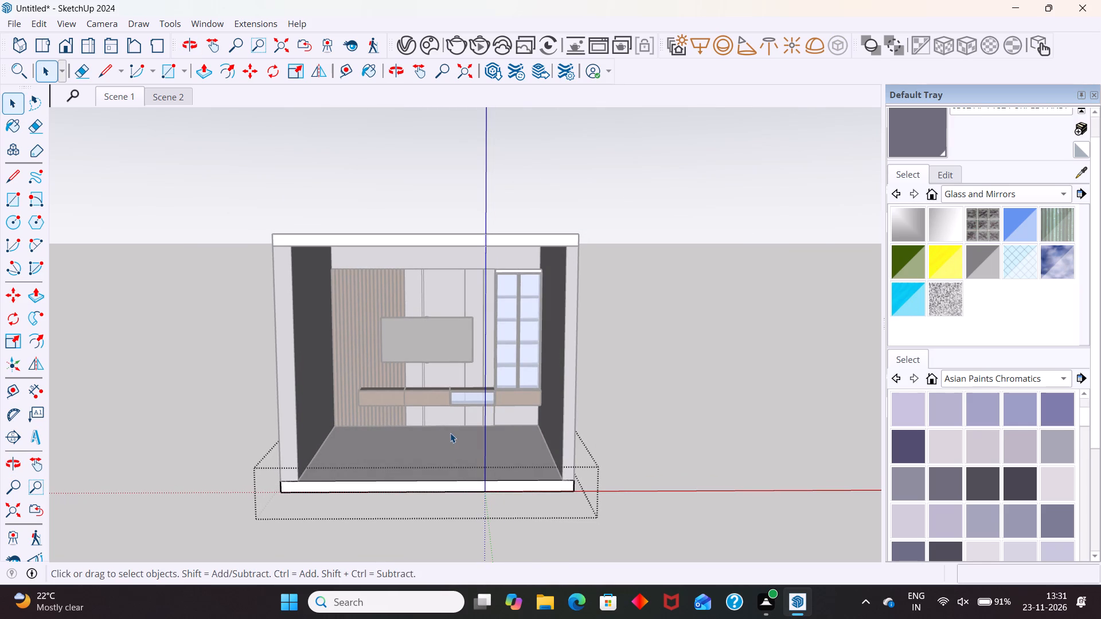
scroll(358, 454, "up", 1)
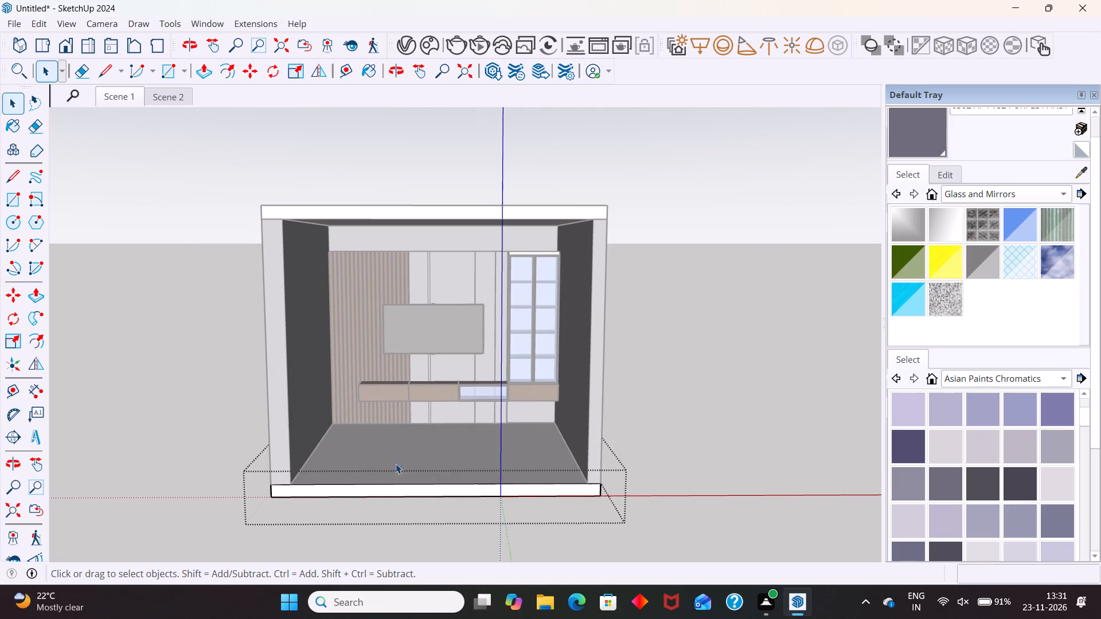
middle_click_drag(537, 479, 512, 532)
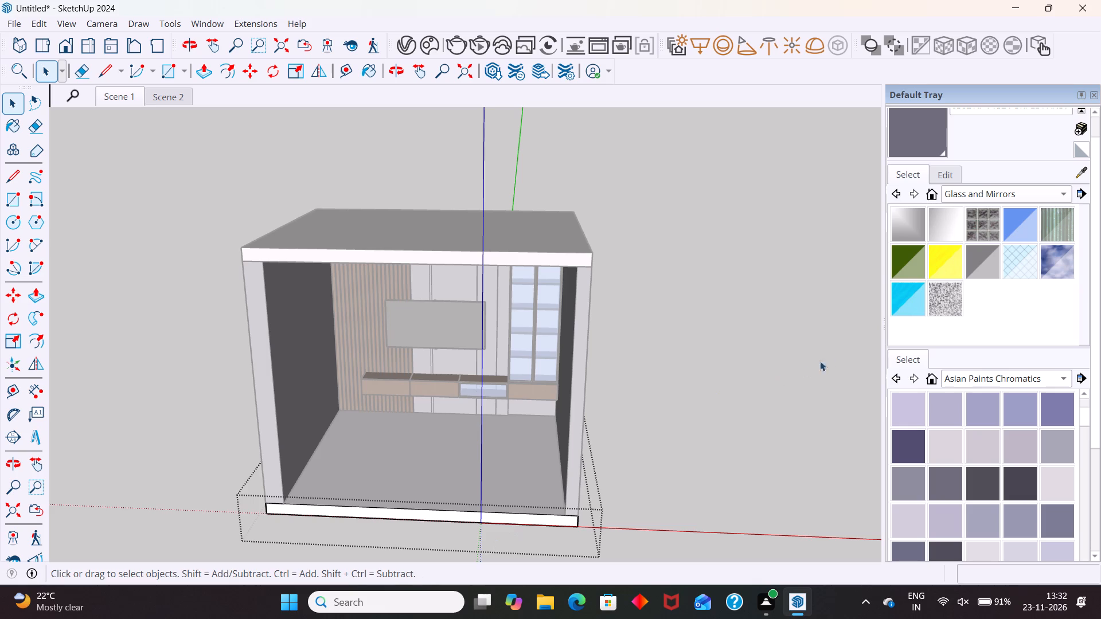
Open the V-Ray Asset Editor and move it clear of the room model.
left_click(403, 40)
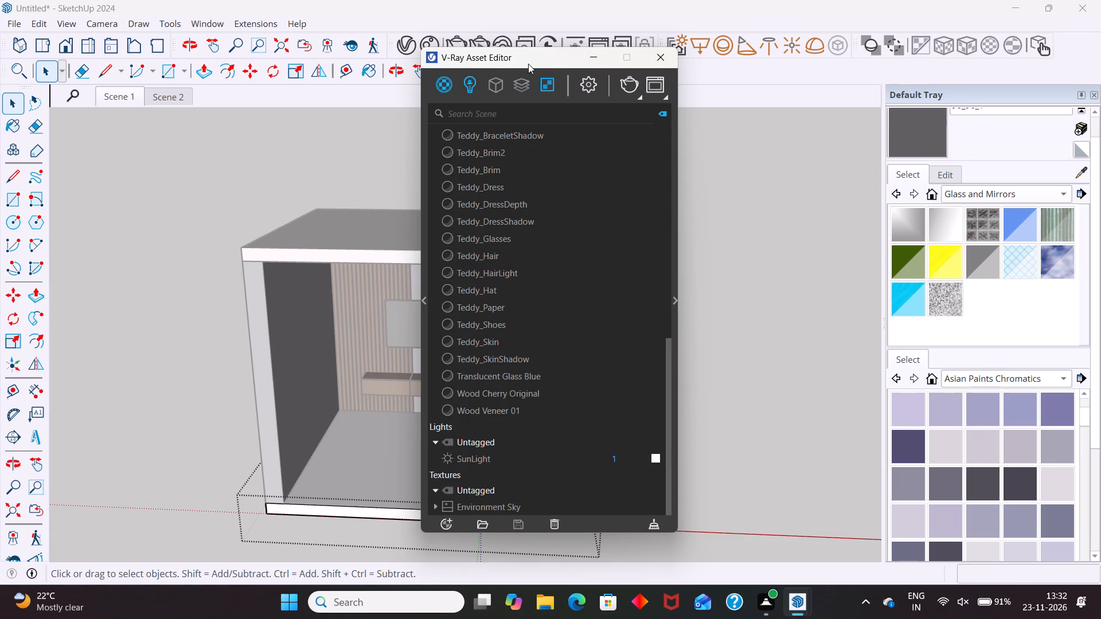
left_click_drag(535, 62, 125, 132)
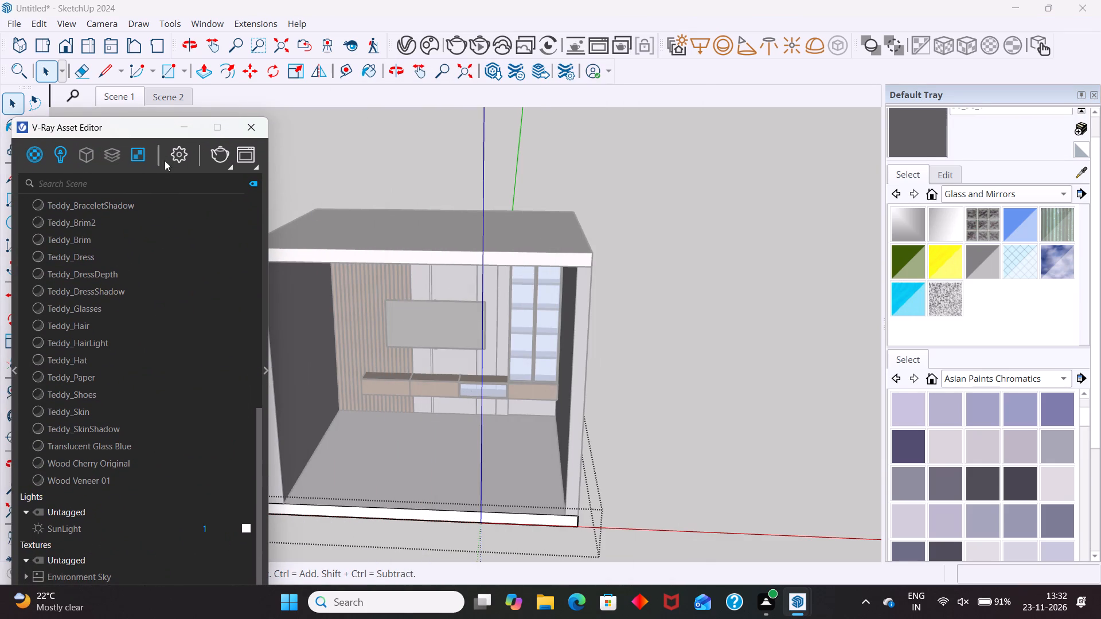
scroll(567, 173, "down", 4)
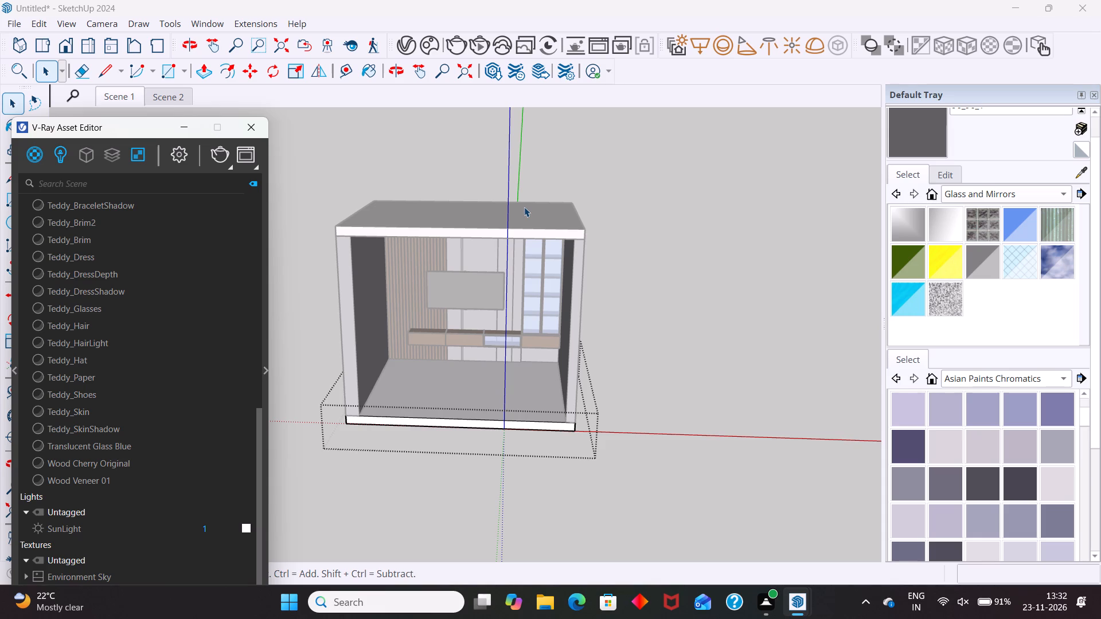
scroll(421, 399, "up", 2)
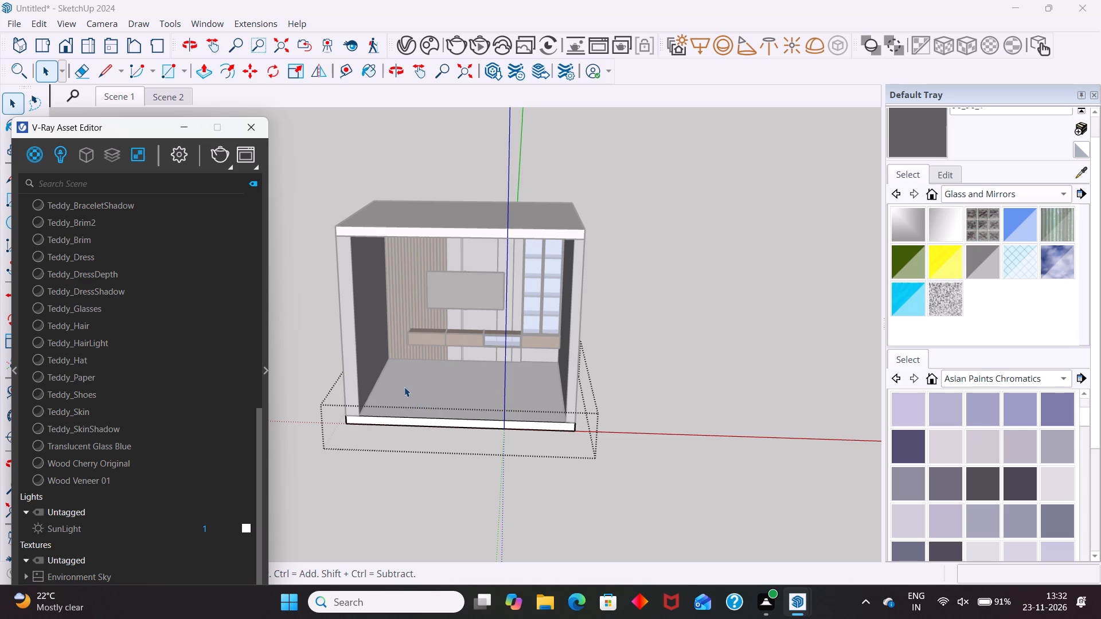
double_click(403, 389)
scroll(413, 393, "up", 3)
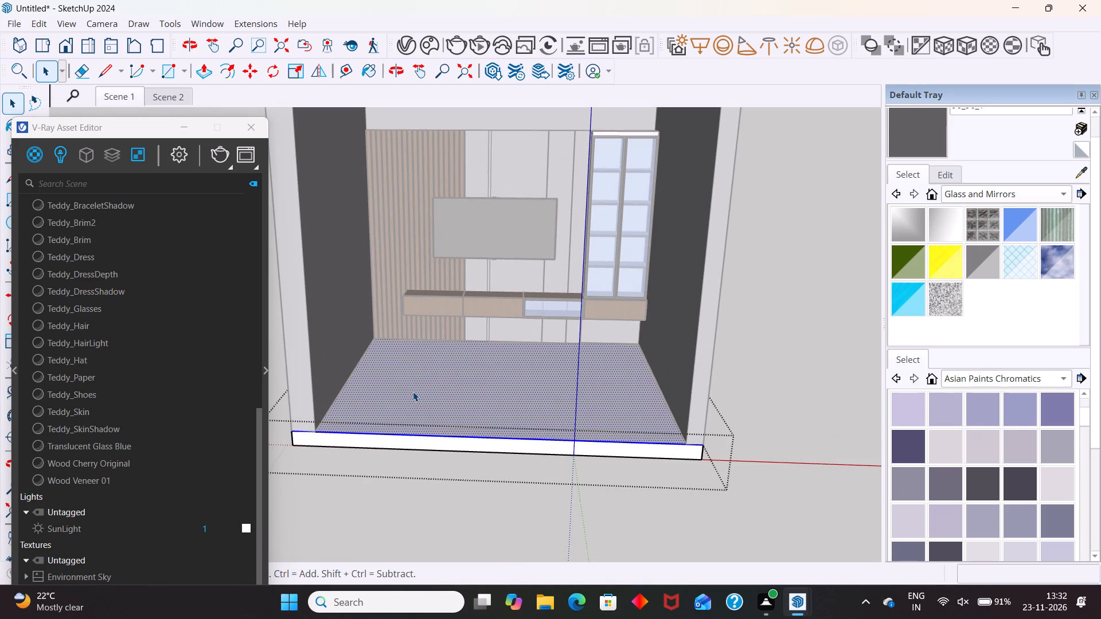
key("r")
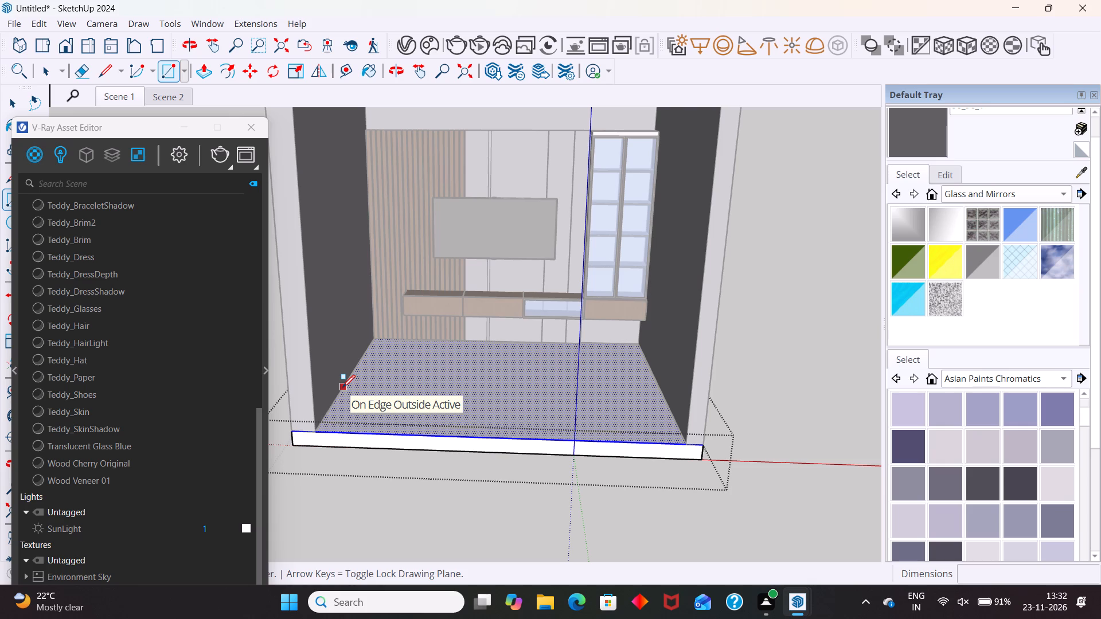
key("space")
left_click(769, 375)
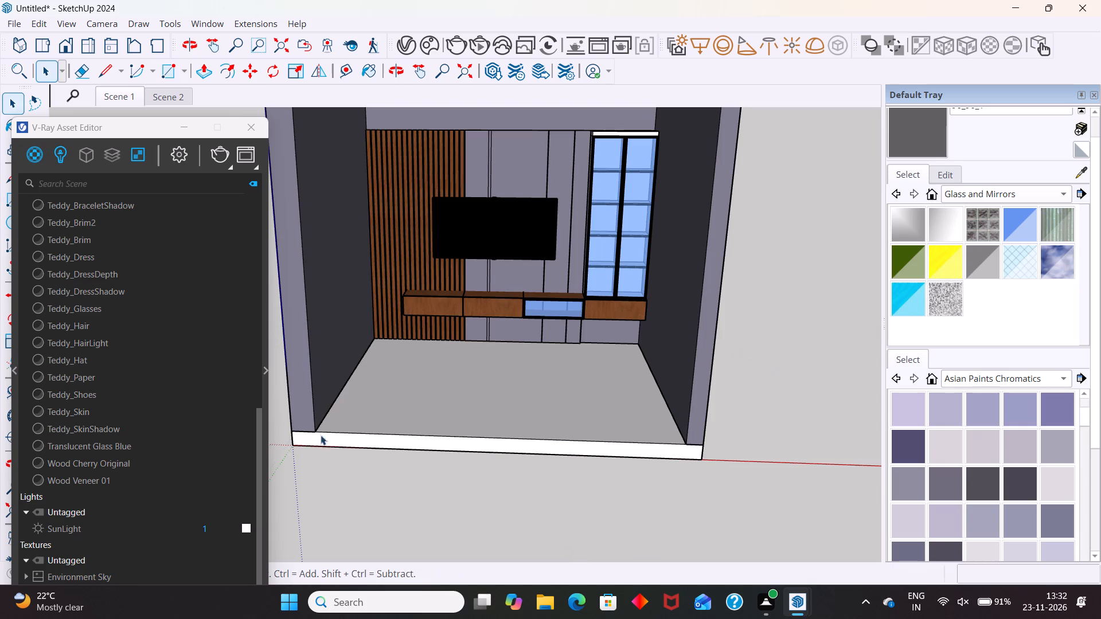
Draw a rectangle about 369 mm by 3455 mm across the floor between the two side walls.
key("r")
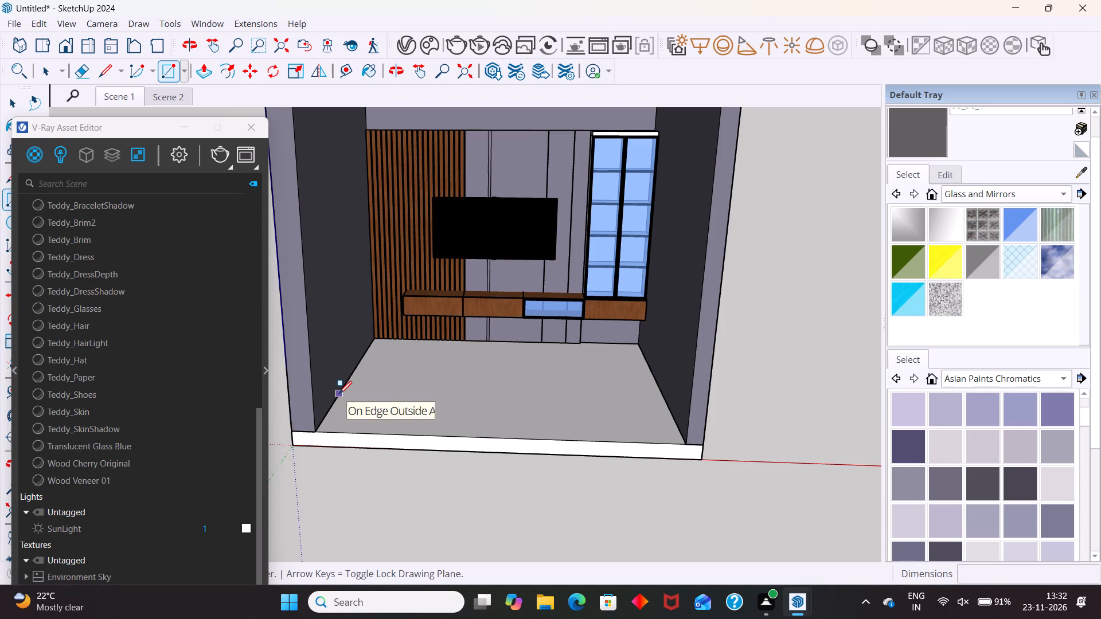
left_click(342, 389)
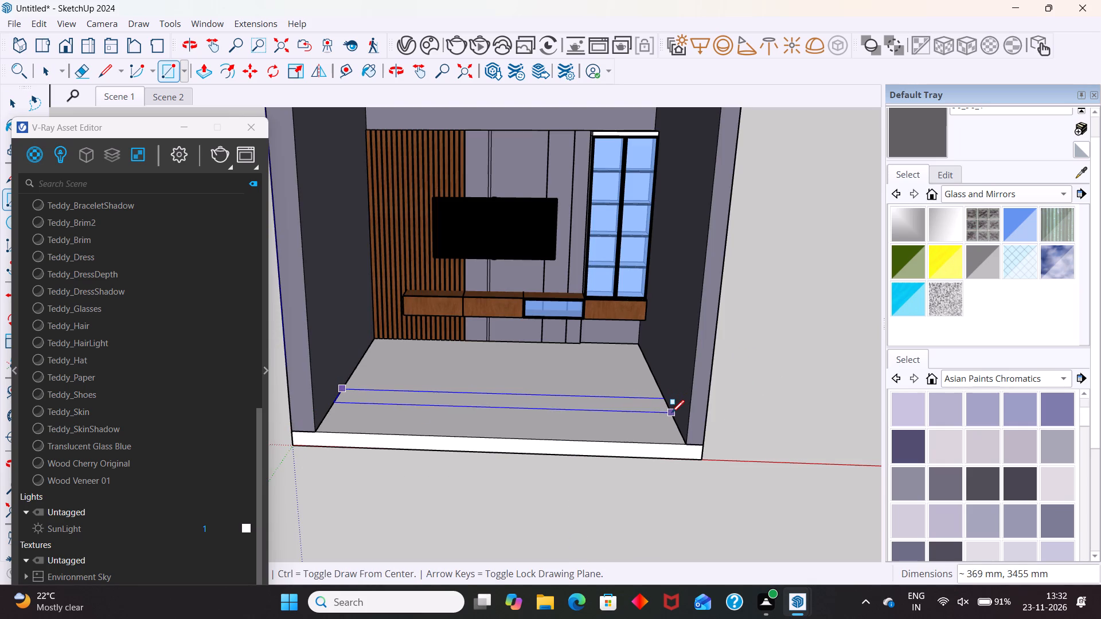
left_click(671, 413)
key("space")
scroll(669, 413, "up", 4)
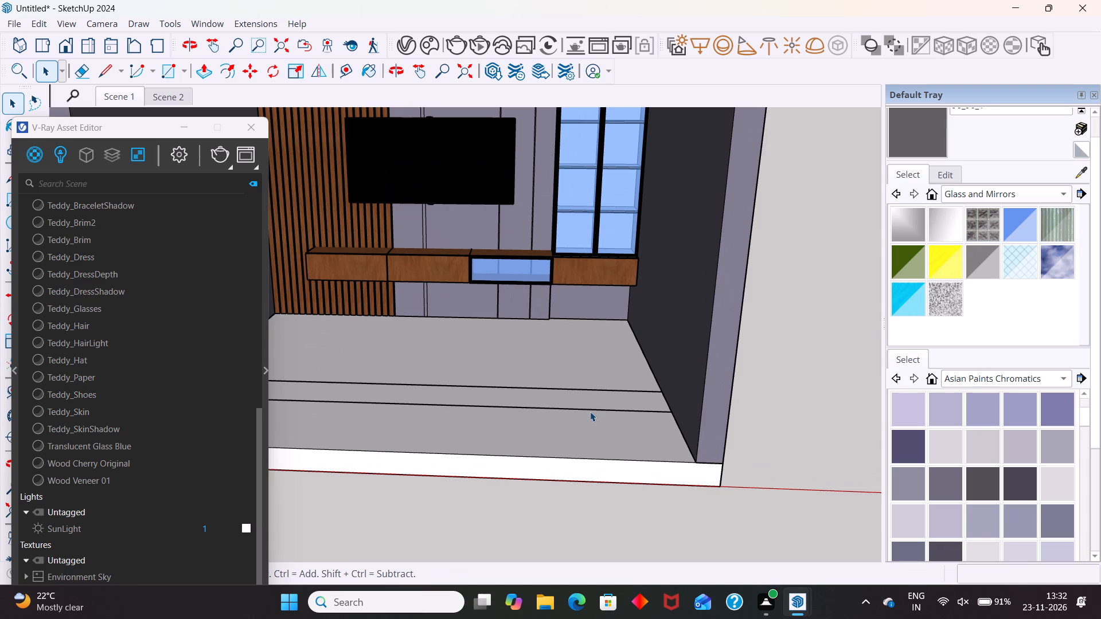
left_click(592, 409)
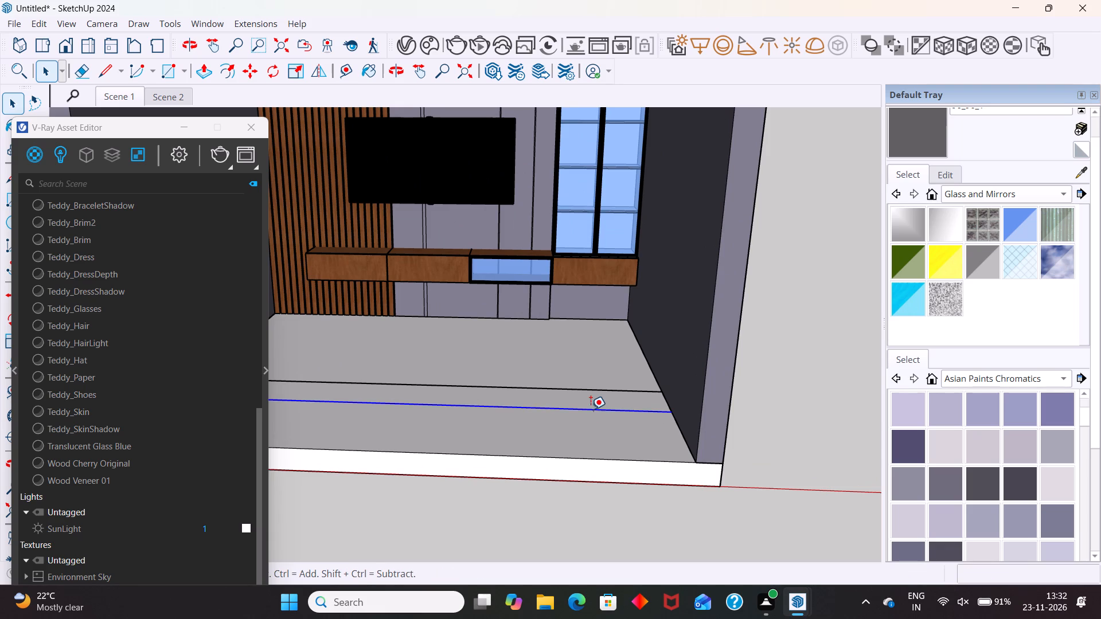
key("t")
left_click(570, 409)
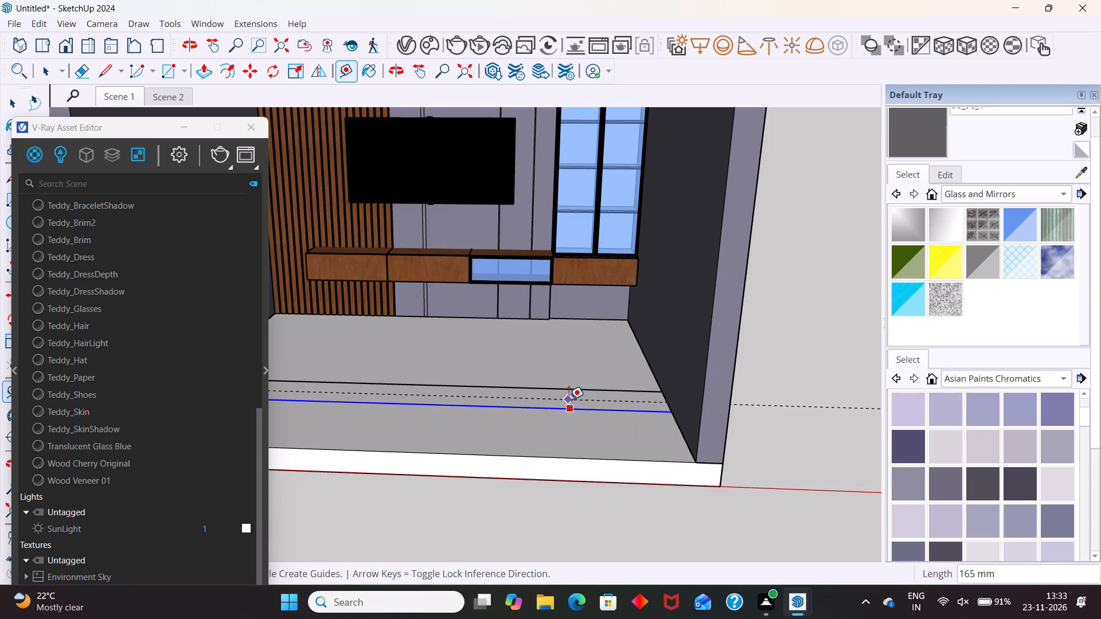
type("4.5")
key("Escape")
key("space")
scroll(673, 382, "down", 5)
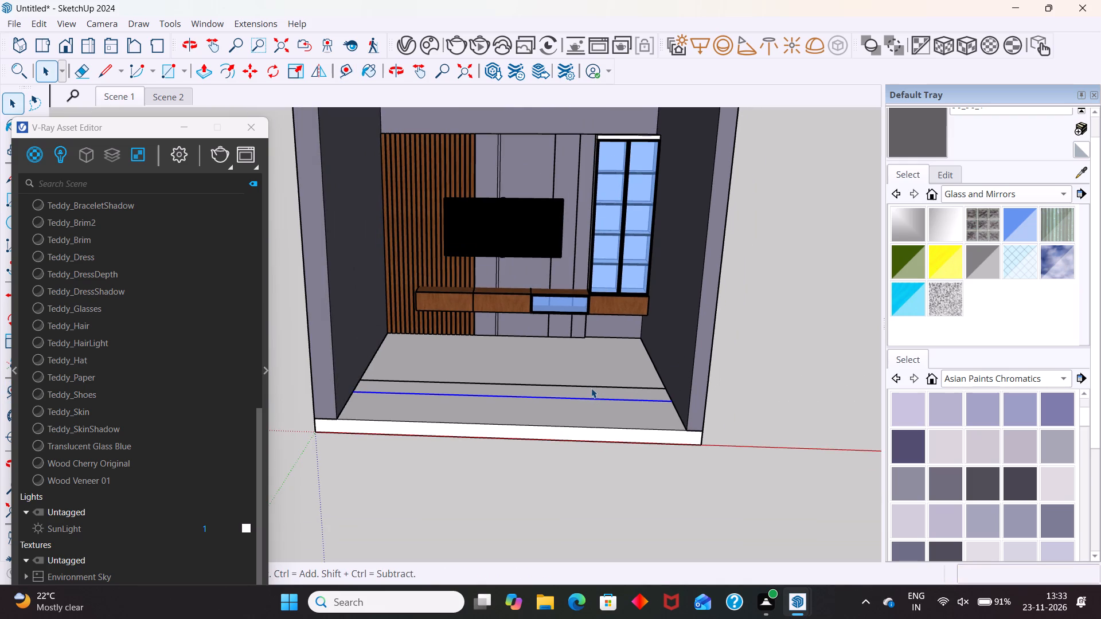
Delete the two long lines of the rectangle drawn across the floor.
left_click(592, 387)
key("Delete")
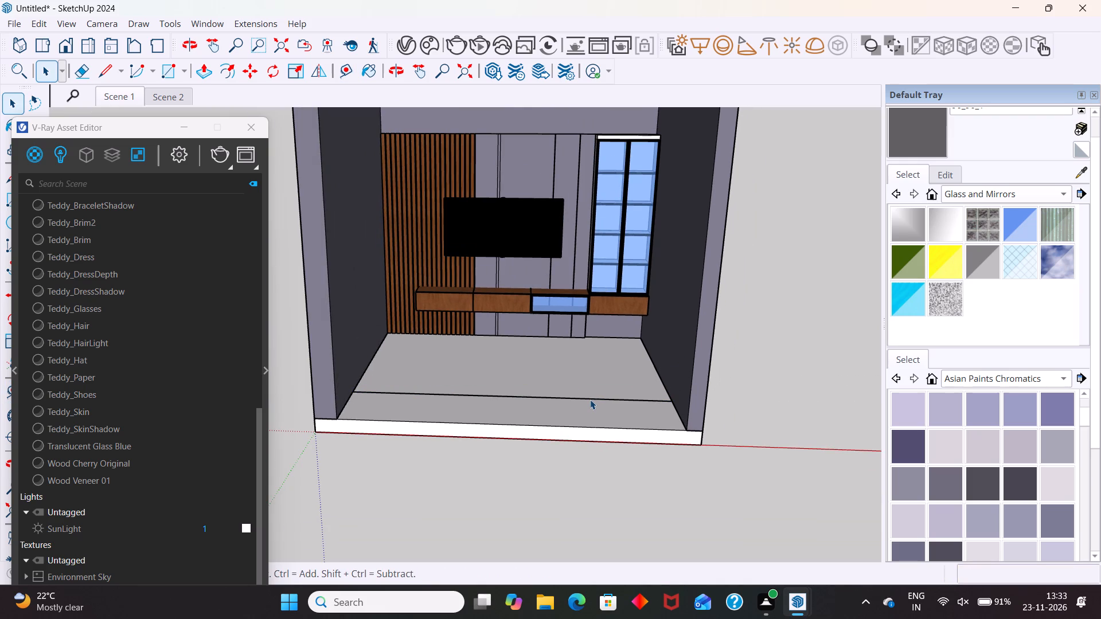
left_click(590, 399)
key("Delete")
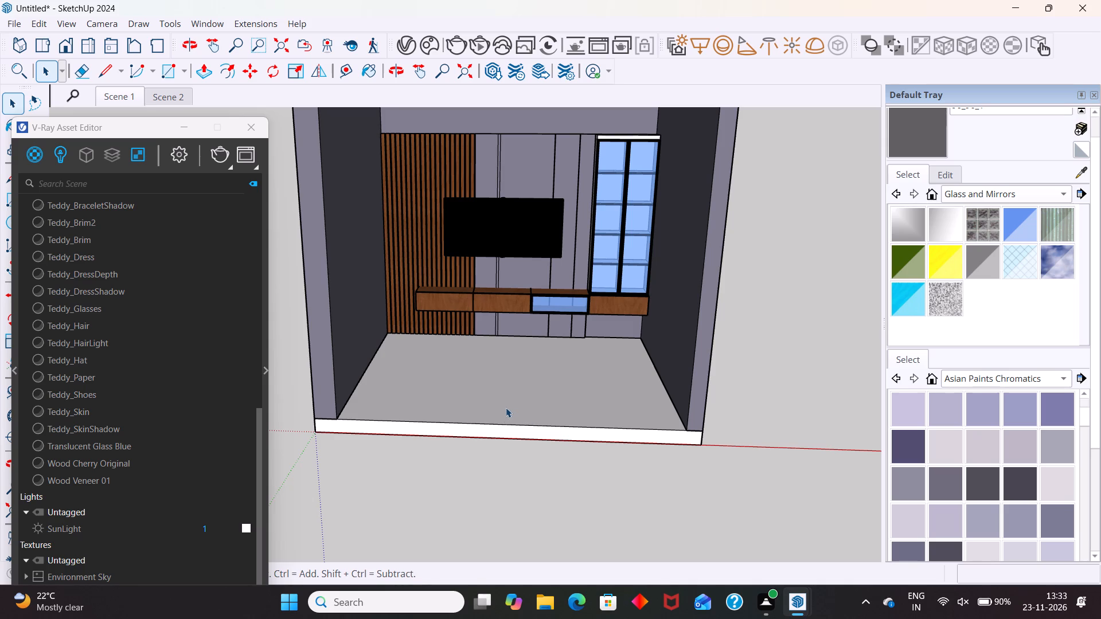
Draw a thin 6' by 6 mm rectangle on the floor, starting near the left side wall.
key("r")
left_click(372, 375)
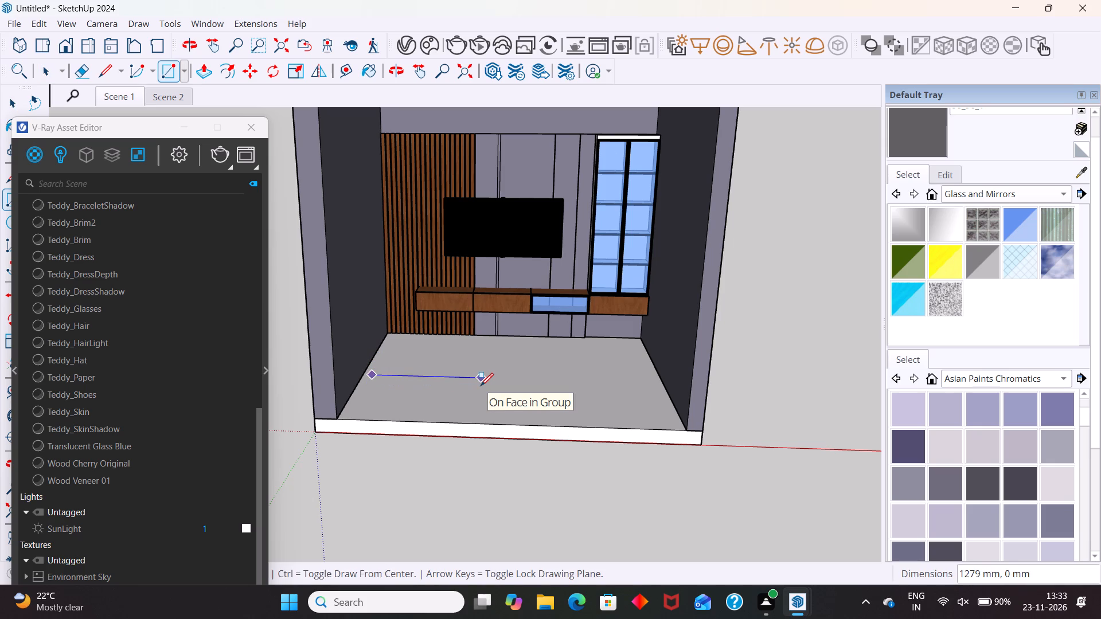
key("6")
type("',5")
key("BackSpace")
type("6MM")
key("Return")
key("space")
Make the thin floor rectangle a group and open that group for editing.
scroll(482, 378, "up", 20)
scroll(482, 378, "up", 12)
double_click(495, 390)
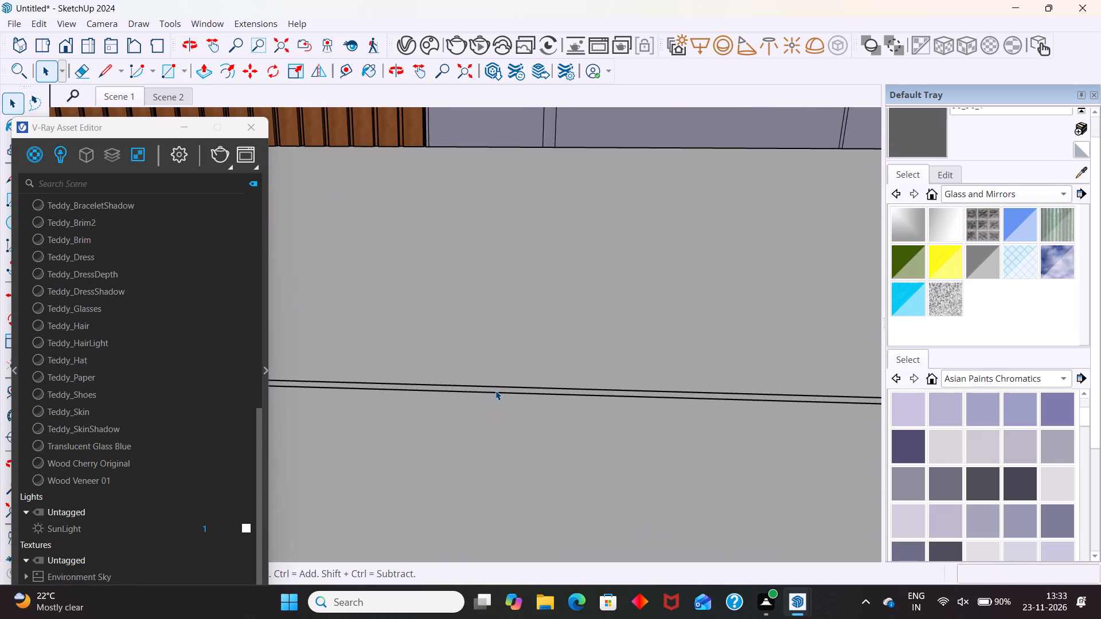
right_click(494, 390)
left_click(553, 138)
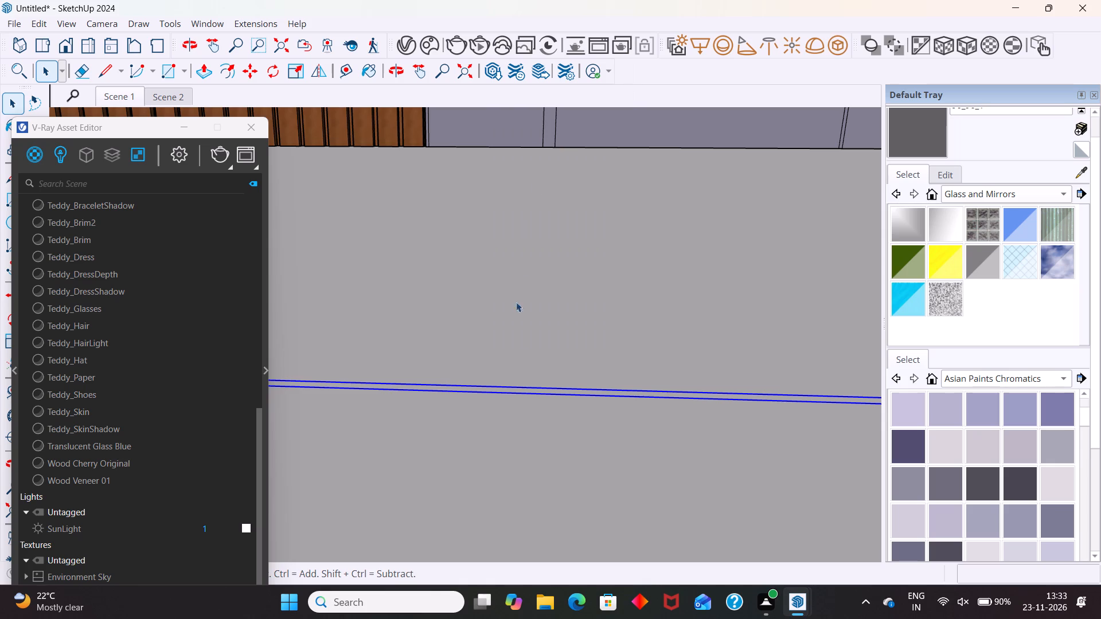
triple_click(552, 391)
left_click(552, 391)
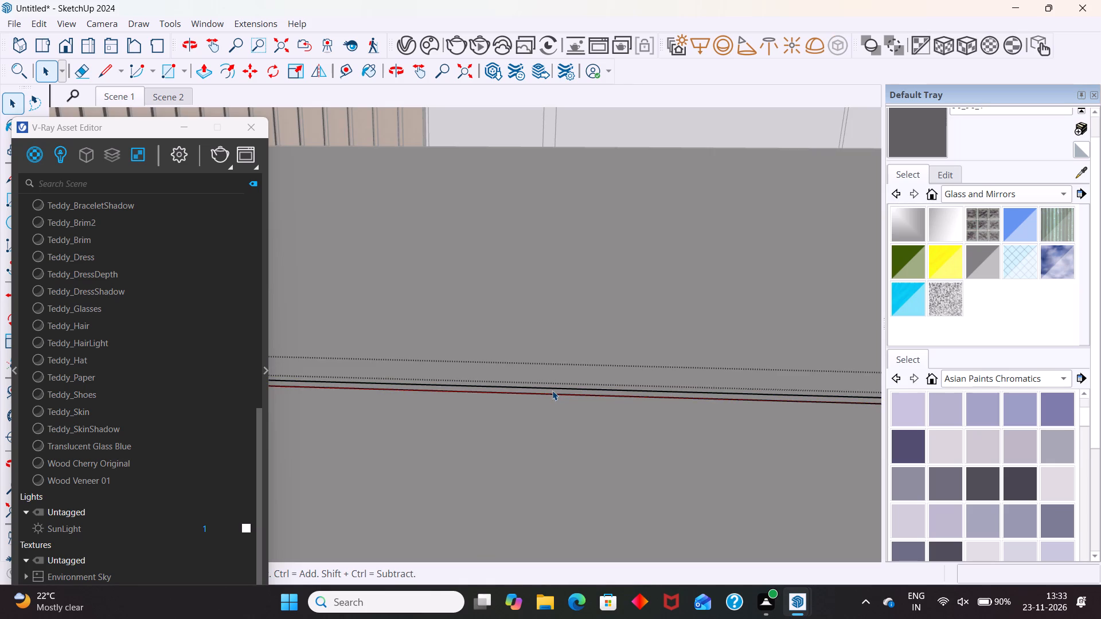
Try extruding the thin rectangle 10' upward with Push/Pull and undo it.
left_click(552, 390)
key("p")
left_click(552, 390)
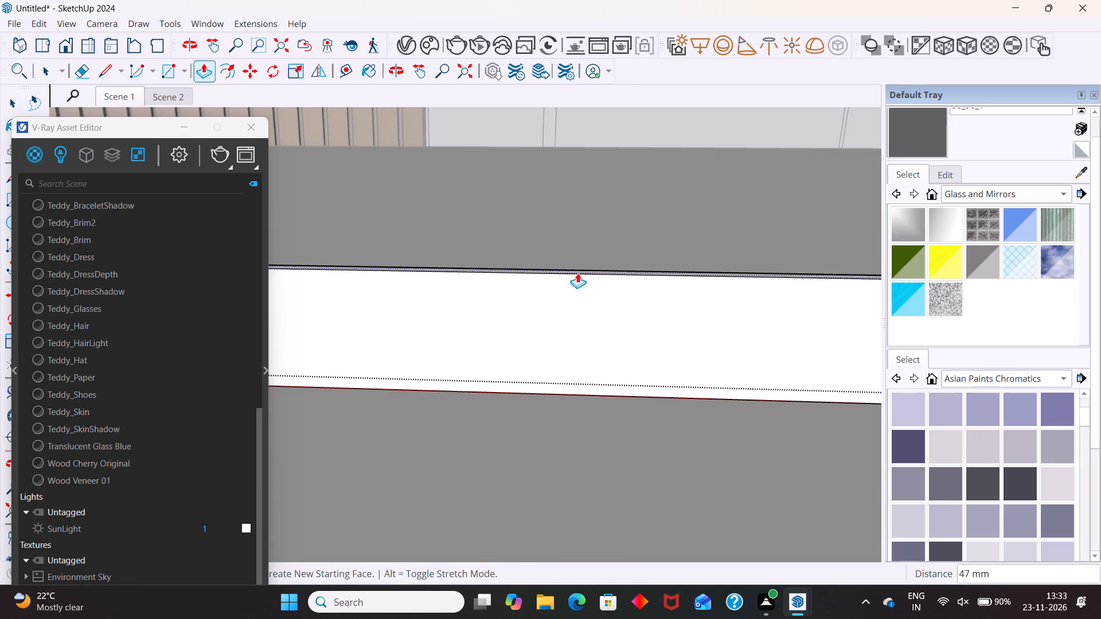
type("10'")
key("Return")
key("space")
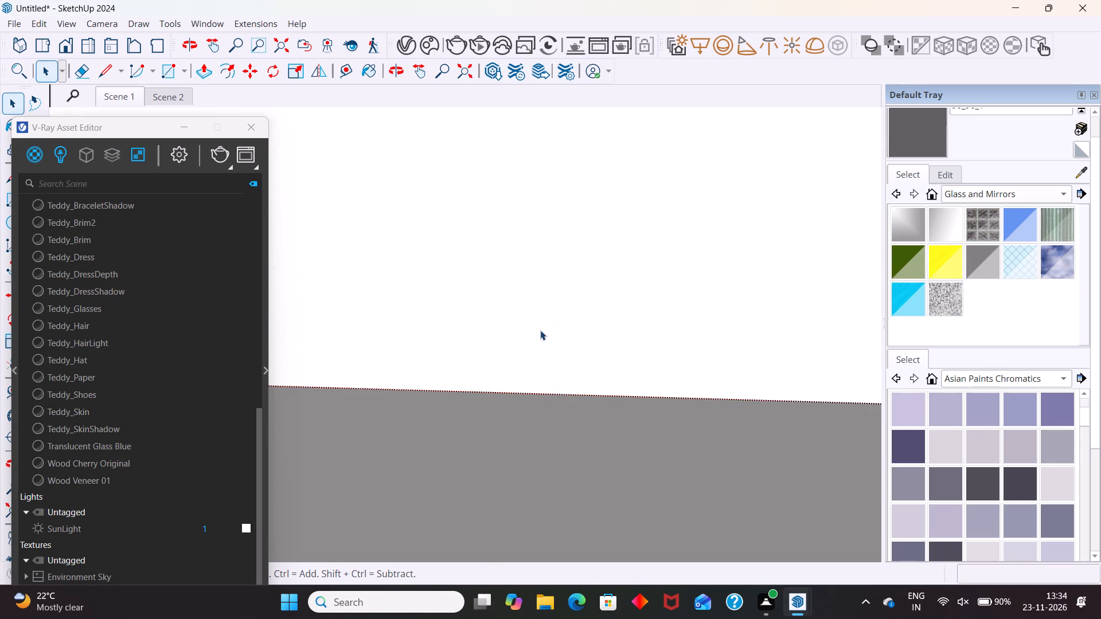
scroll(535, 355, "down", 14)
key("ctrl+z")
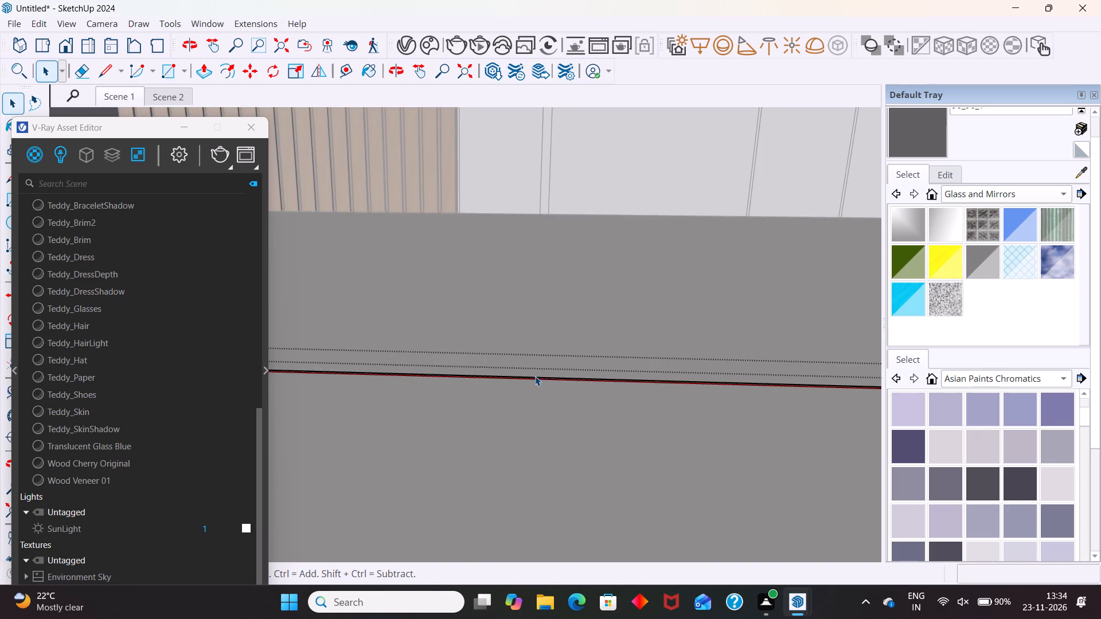
Extrude the thin rectangle 7' upward into a standing panel and leave the group.
scroll(548, 369, "up", 5)
key("p")
scroll(556, 381, "up", 12)
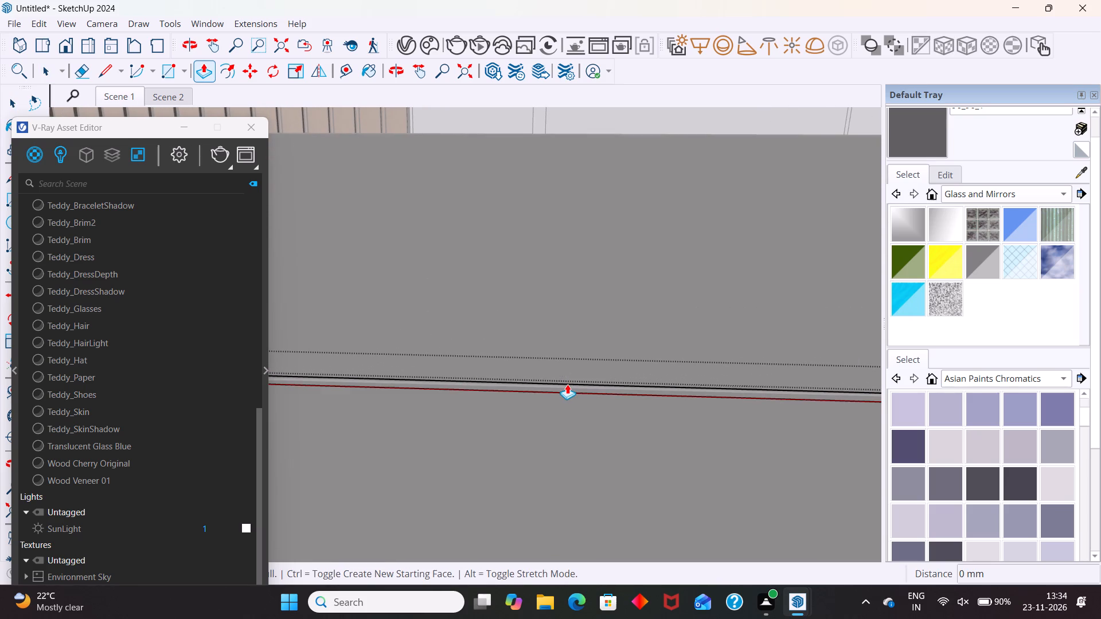
left_click(567, 384)
left_click(616, 386)
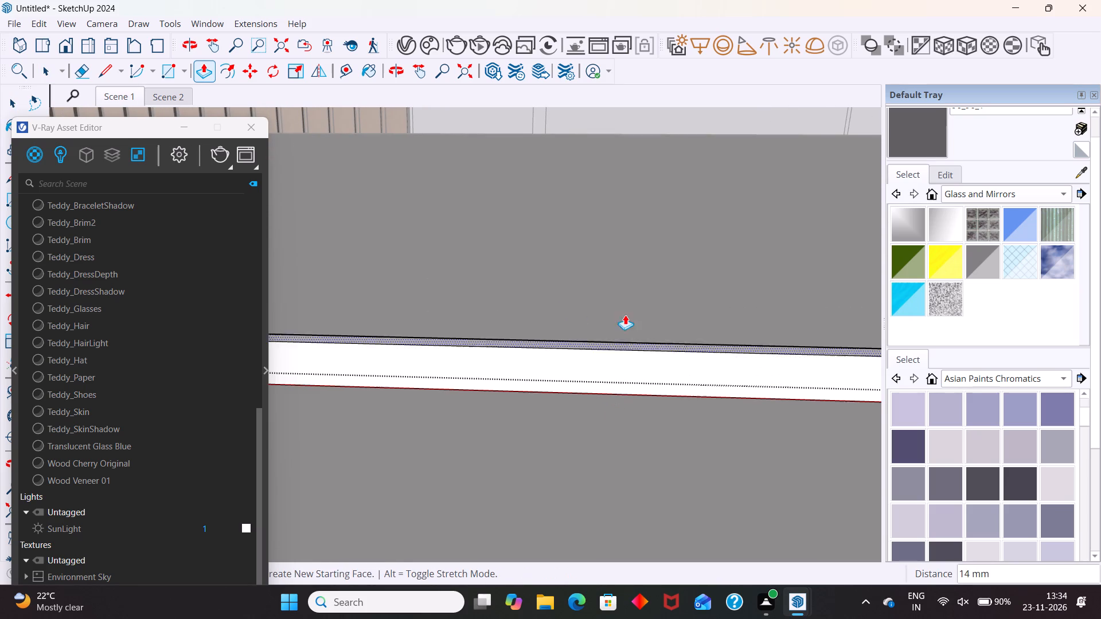
type("7'")
key("Return")
key("space")
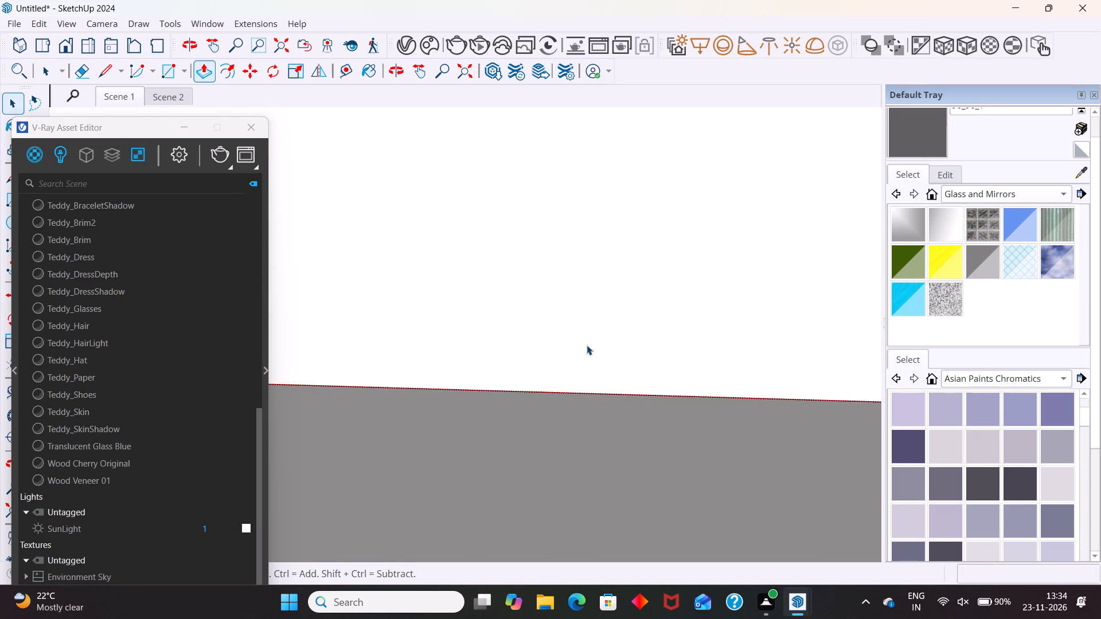
scroll(589, 367, "down", 20)
scroll(589, 367, "down", 20)
scroll(589, 367, "down", 4)
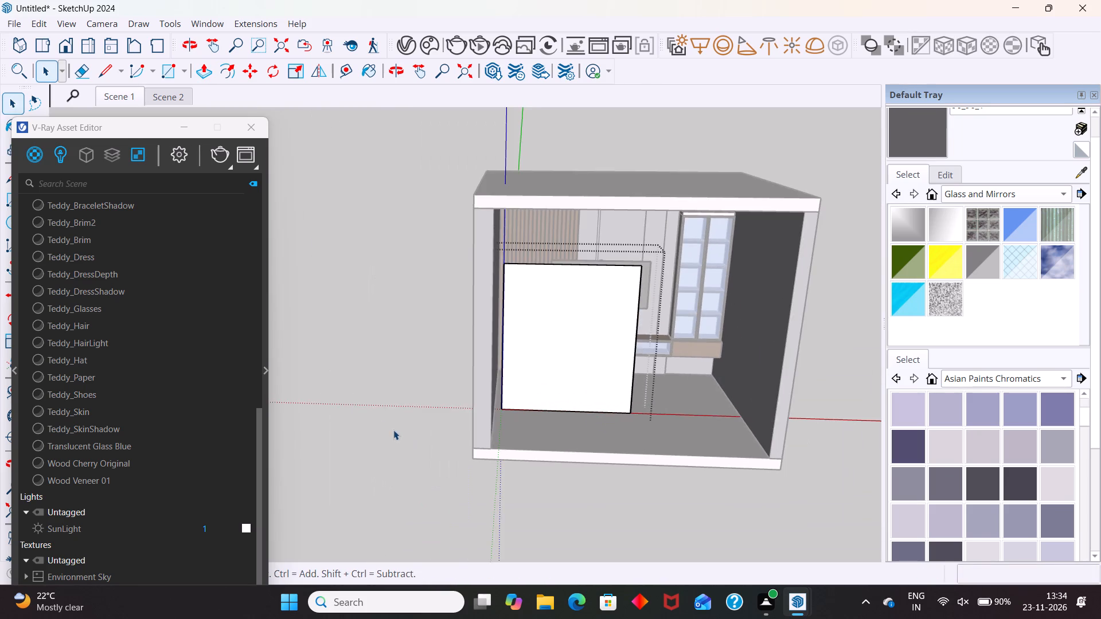
left_click(380, 422)
Move the standing panel by its bottom corner about 102 mm against the left side wall's floor edge.
scroll(560, 332, "up", 11)
left_click(452, 508)
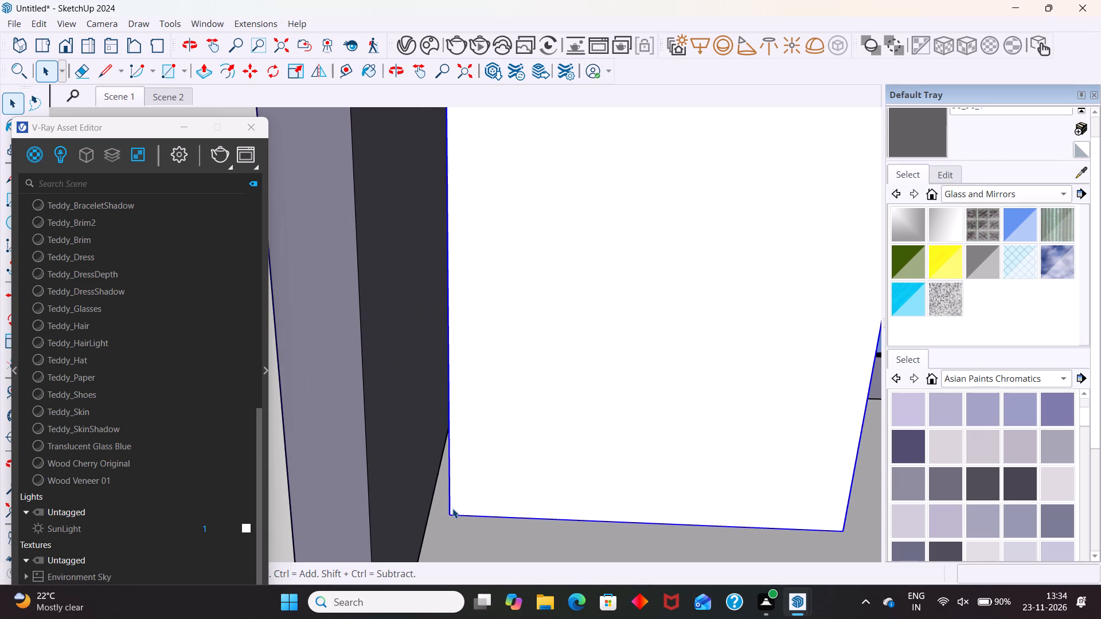
scroll(455, 526, "up", 3)
key("m")
scroll(455, 528, "up", 5)
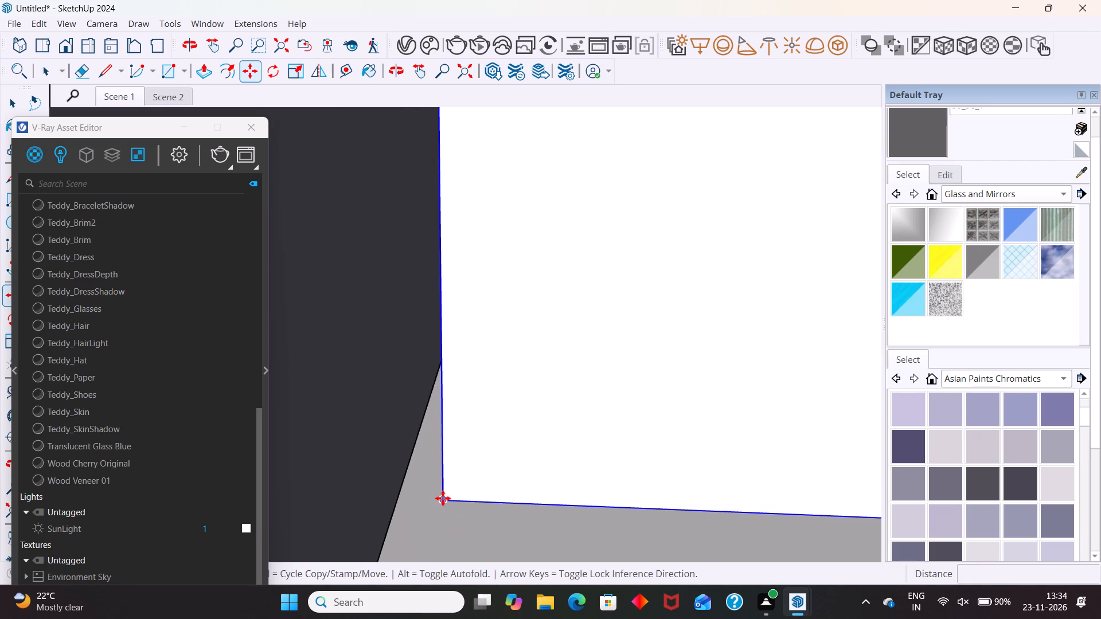
left_click(443, 498)
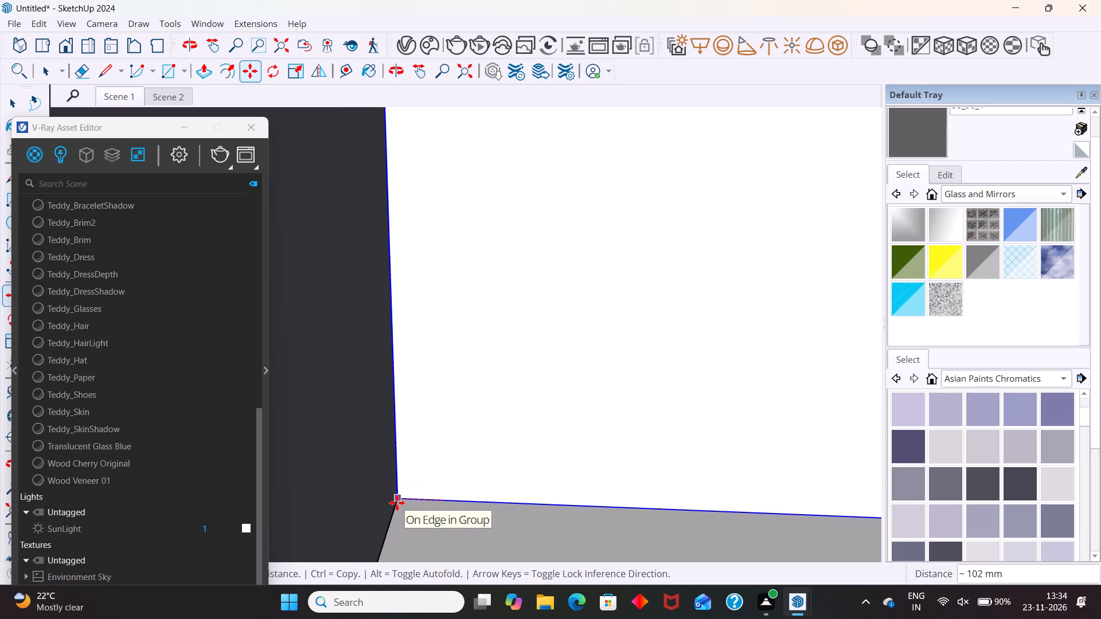
left_click(397, 503)
key("space")
scroll(474, 476, "down", 19)
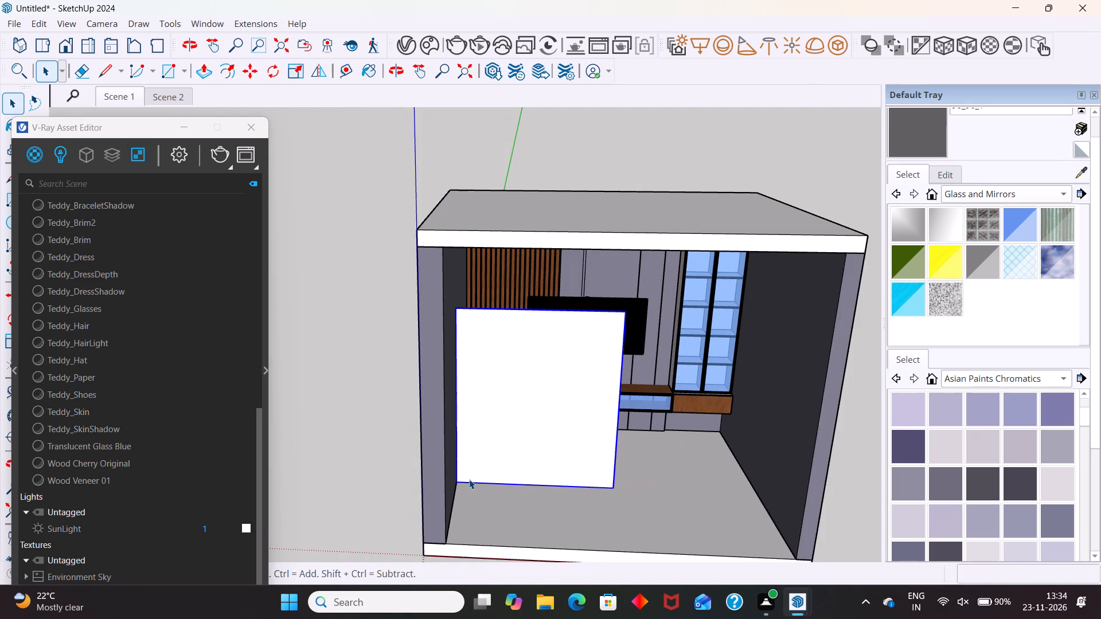
scroll(451, 412, "down", 2)
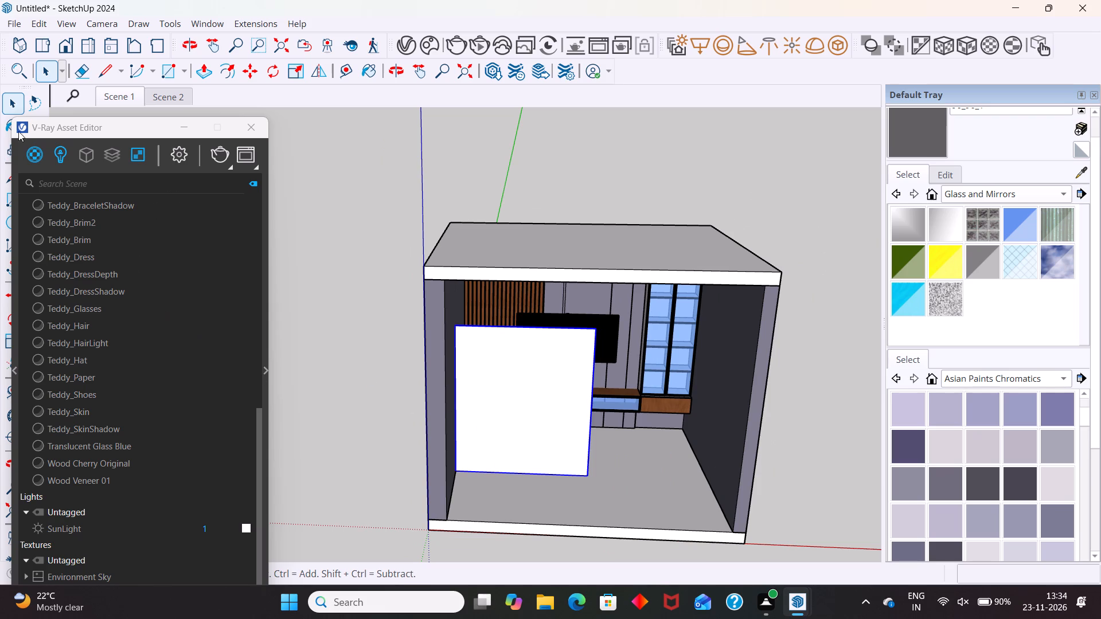
Create a new Generic V-Ray material and rename it TINTED GLASS.
right_click(37, 158)
left_click(48, 177)
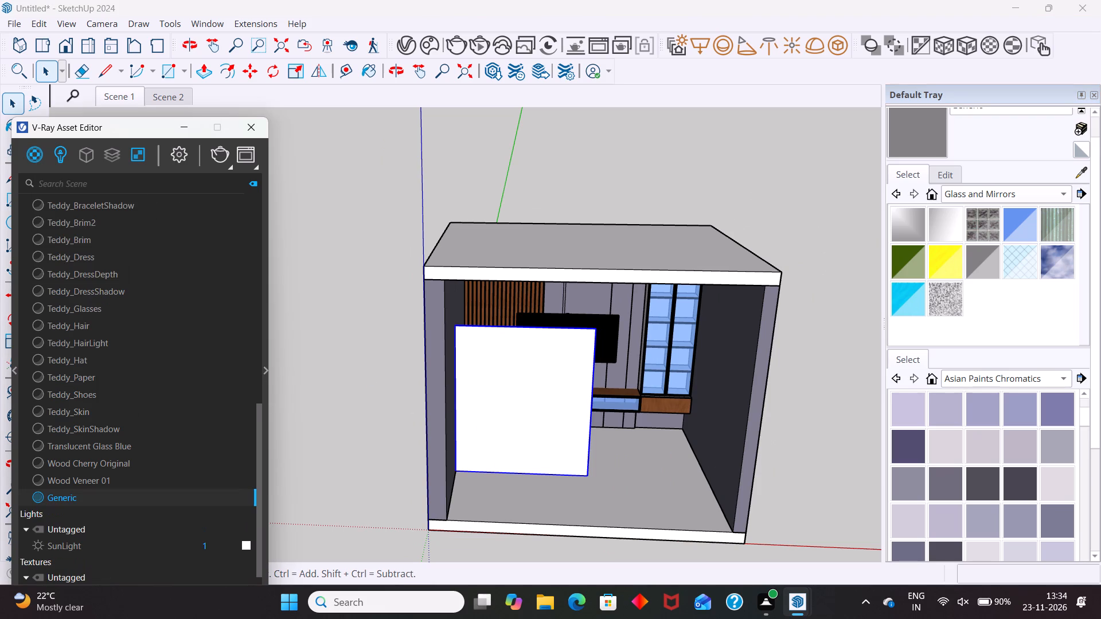
double_click(99, 497)
key("BackSpace")
key("BackSpace")
key("BackSpace")
key("BackSpace")
key("BackSpace")
key("BackSpace")
key("BackSpace")
key("BackSpace")
key("BackSpace")
key("BackSpace")
key("BackSpace")
key("BackSpace")
key("BackSpace")
type("TIB")
key("BackSpace")
type("NTED GLASS")
key("Return")
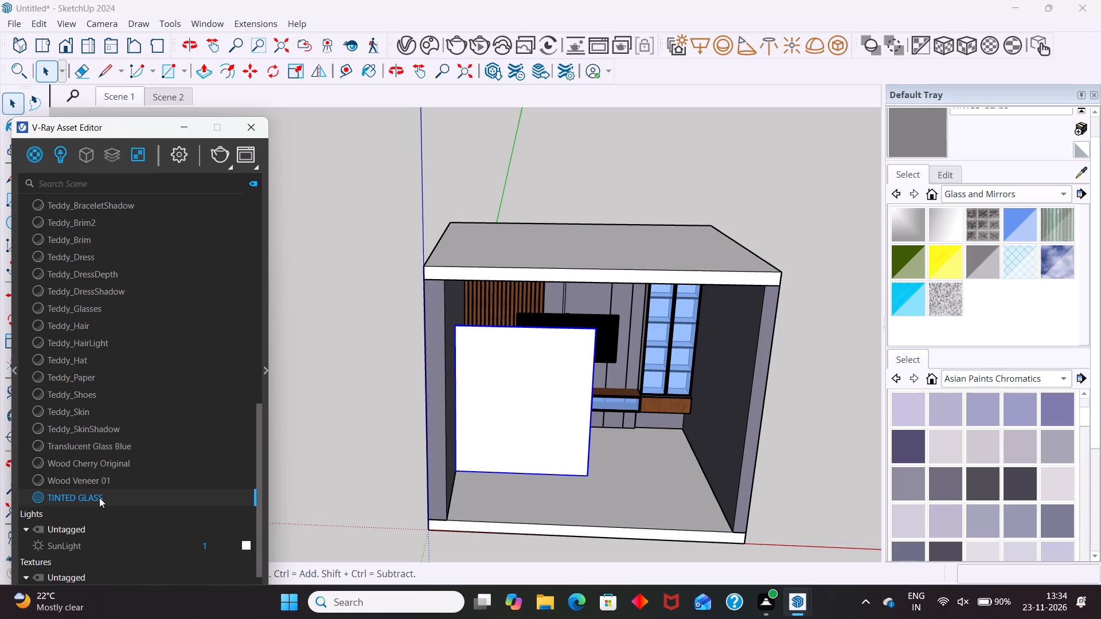
Set the TINTED GLASS diffuse colour to near-black, with R, G and B at about 0.034.
left_click(264, 367)
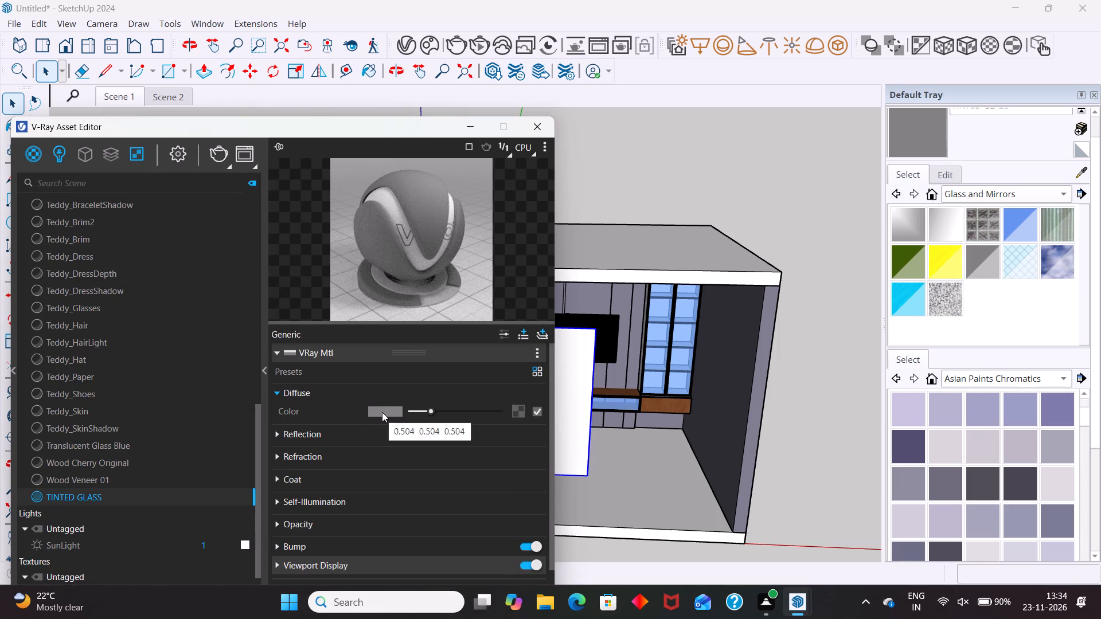
left_click(382, 412)
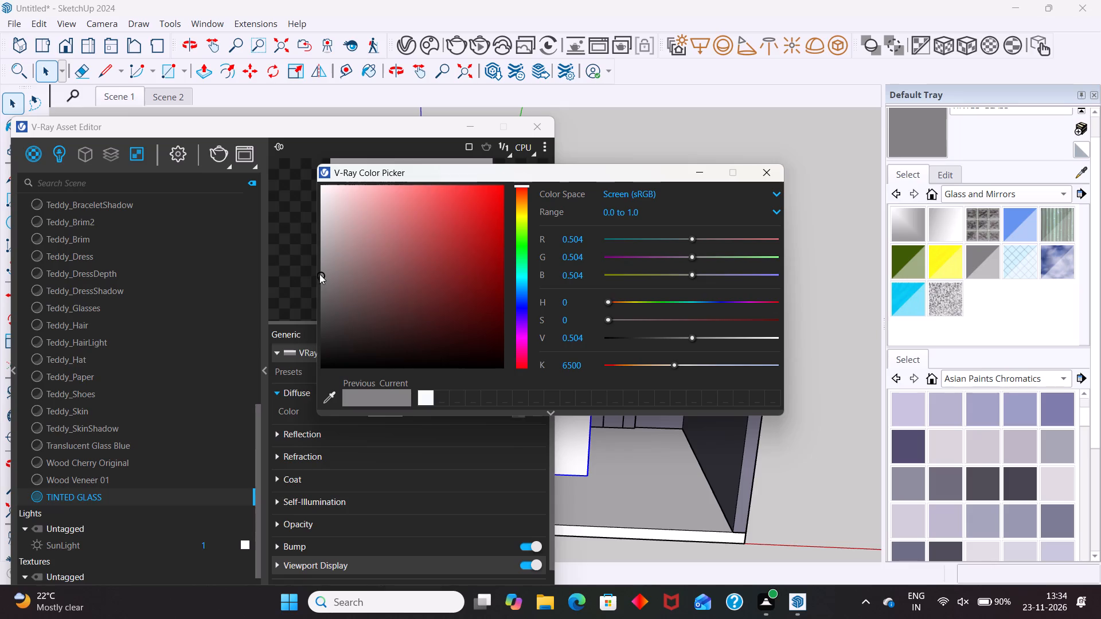
left_click_drag(319, 274, 339, 358)
left_click_drag(329, 358, 320, 363)
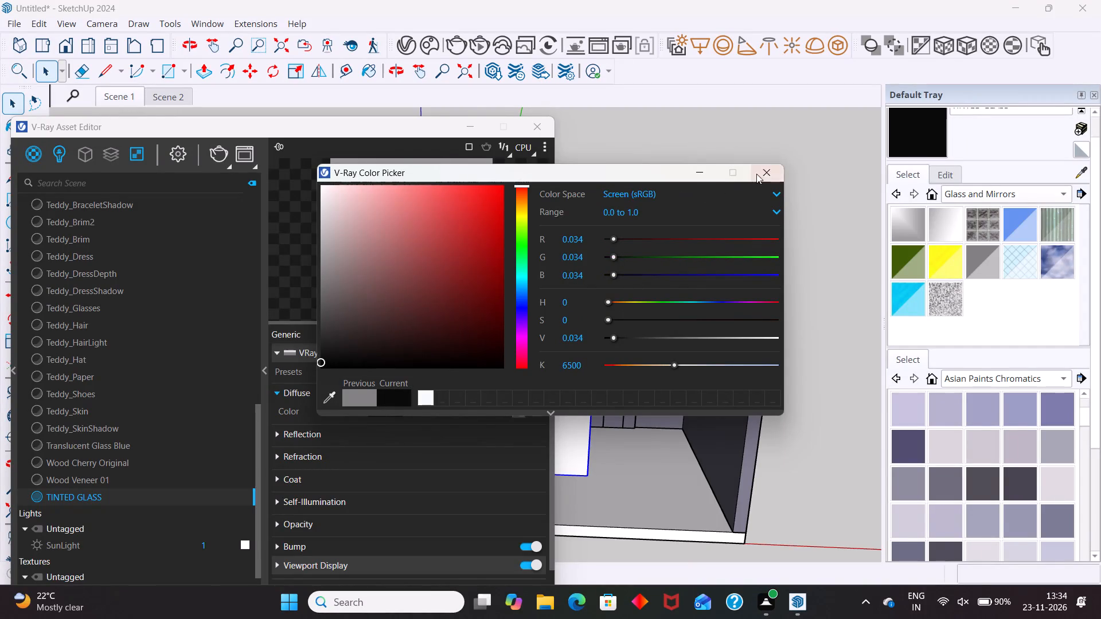
left_click(760, 173)
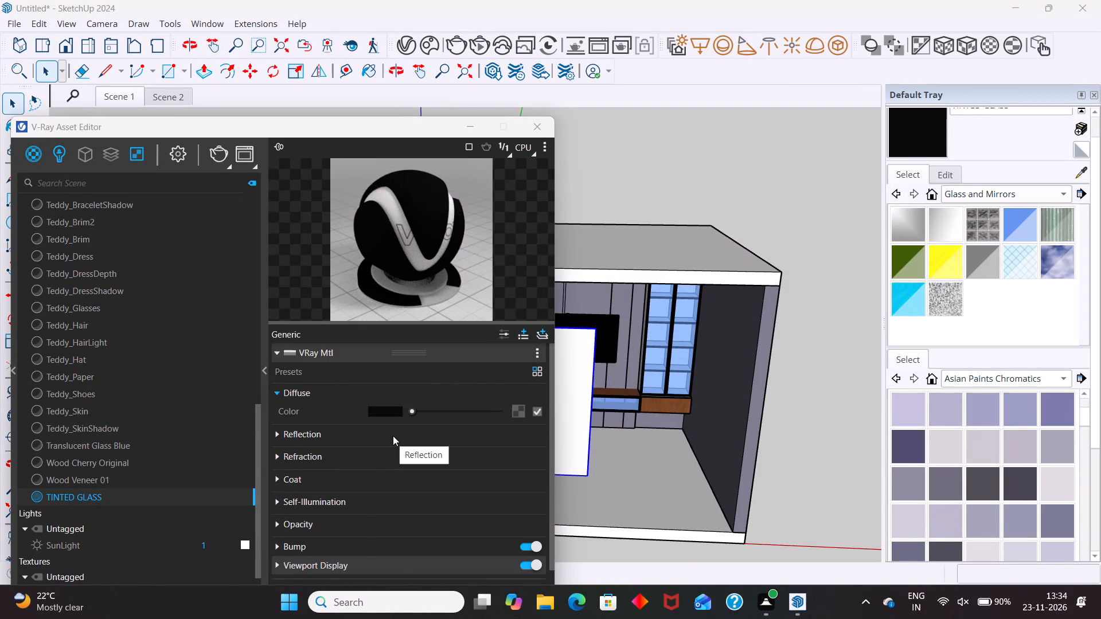
Raise the TINTED GLASS reflection colour to full white.
left_click(393, 436)
left_click_drag(412, 450, 503, 454)
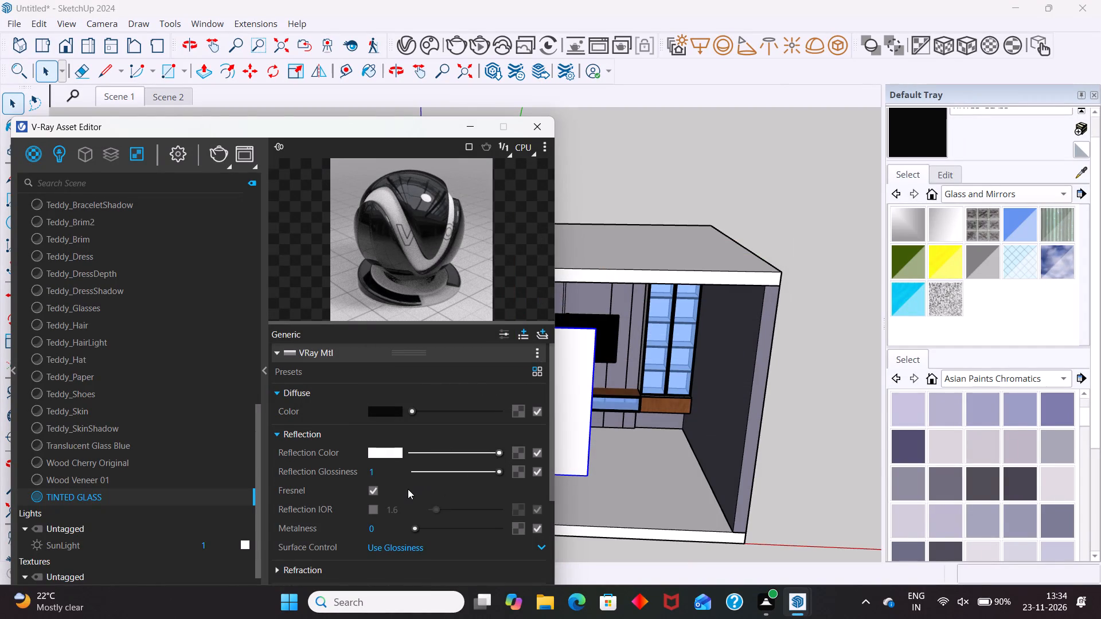
scroll(349, 471, "down", 2)
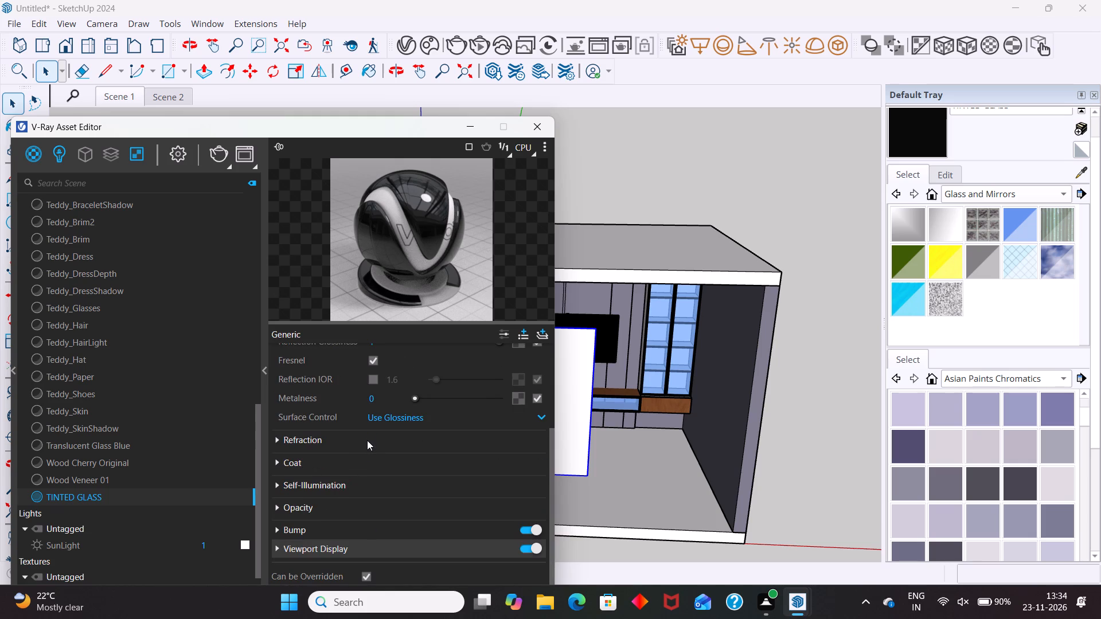
Expand the TINTED GLASS refraction settings and raise the refraction colour to full white.
left_click(368, 440)
left_click_drag(411, 457, 499, 457)
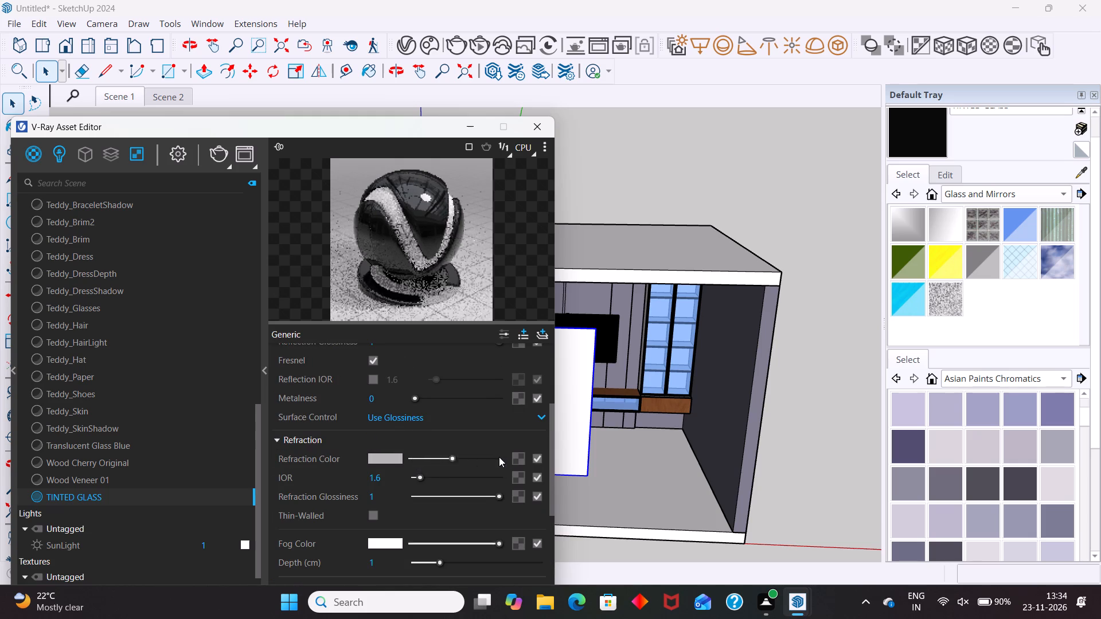
left_click_drag(499, 457, 503, 457)
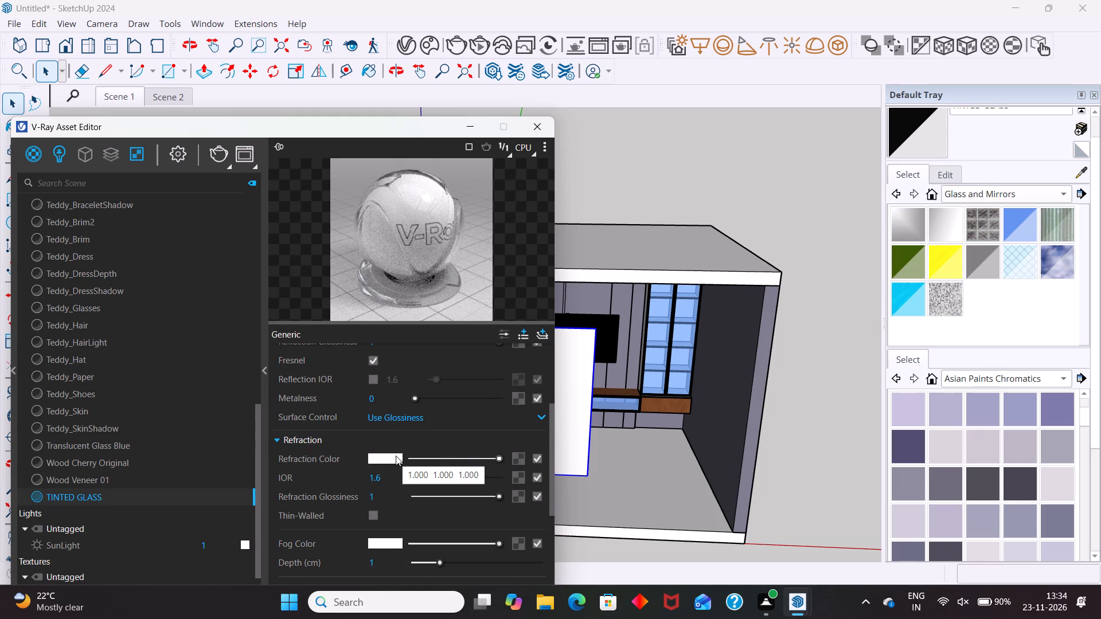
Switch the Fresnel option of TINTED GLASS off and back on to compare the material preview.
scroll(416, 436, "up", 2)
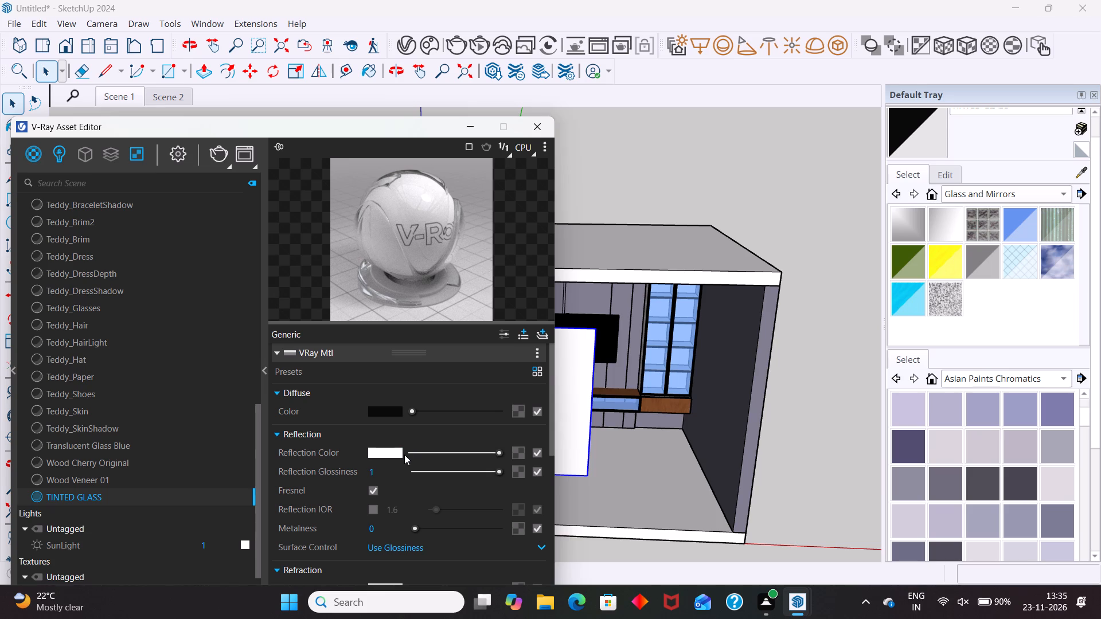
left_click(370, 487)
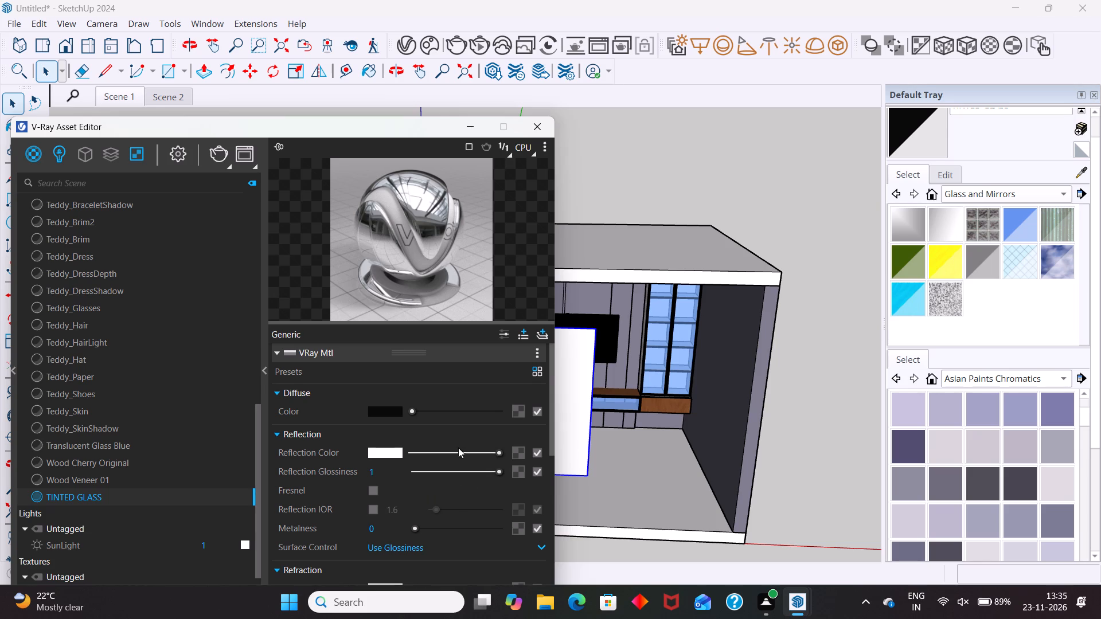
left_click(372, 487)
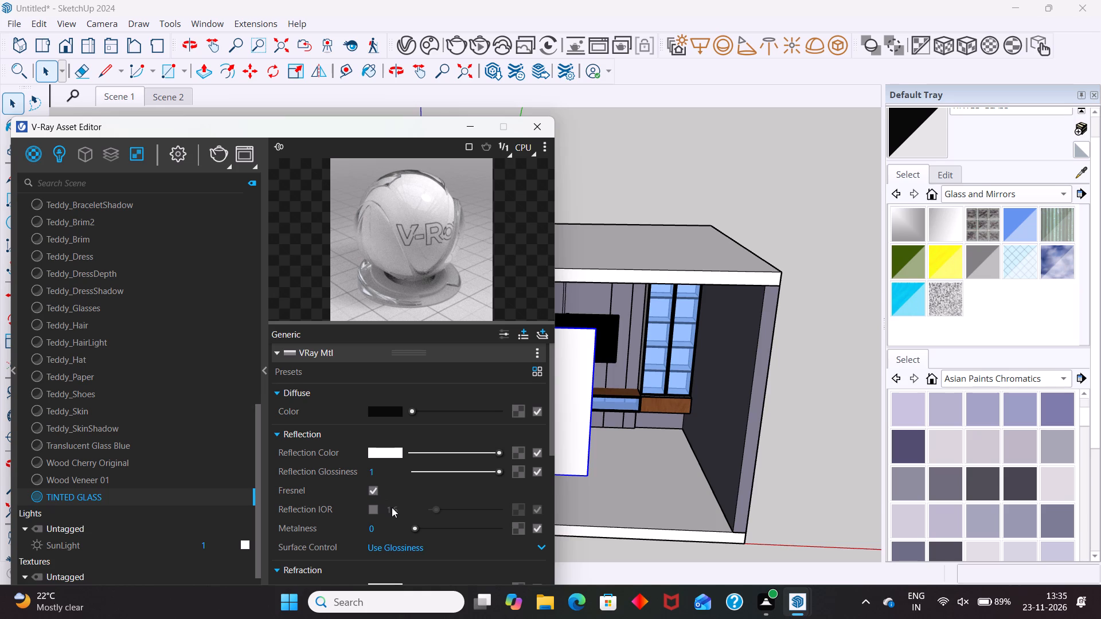
Open the TINTED GLASS fog colour for editing and switch its value range to 0 to 255.
scroll(372, 464, "down", 2)
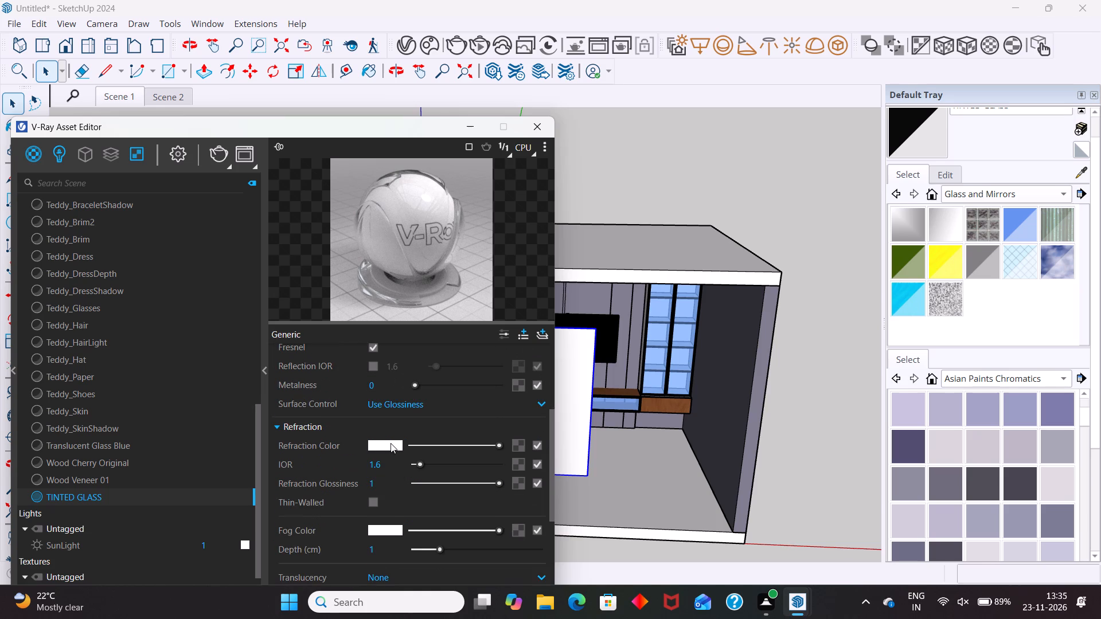
scroll(391, 442, "up", 2)
scroll(386, 445, "down", 3)
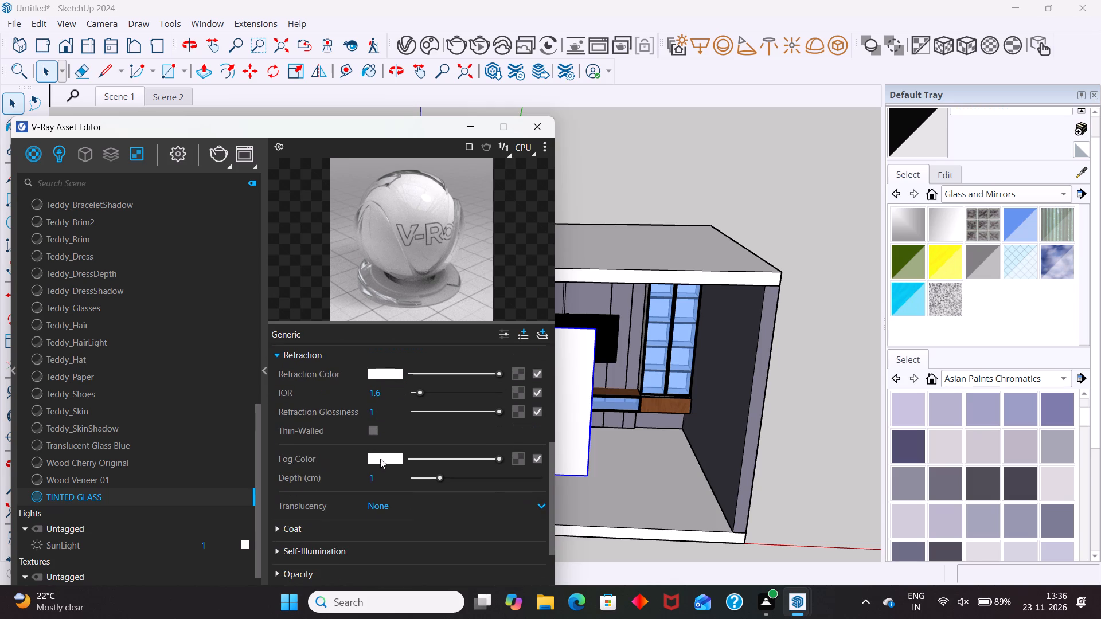
left_click(384, 458)
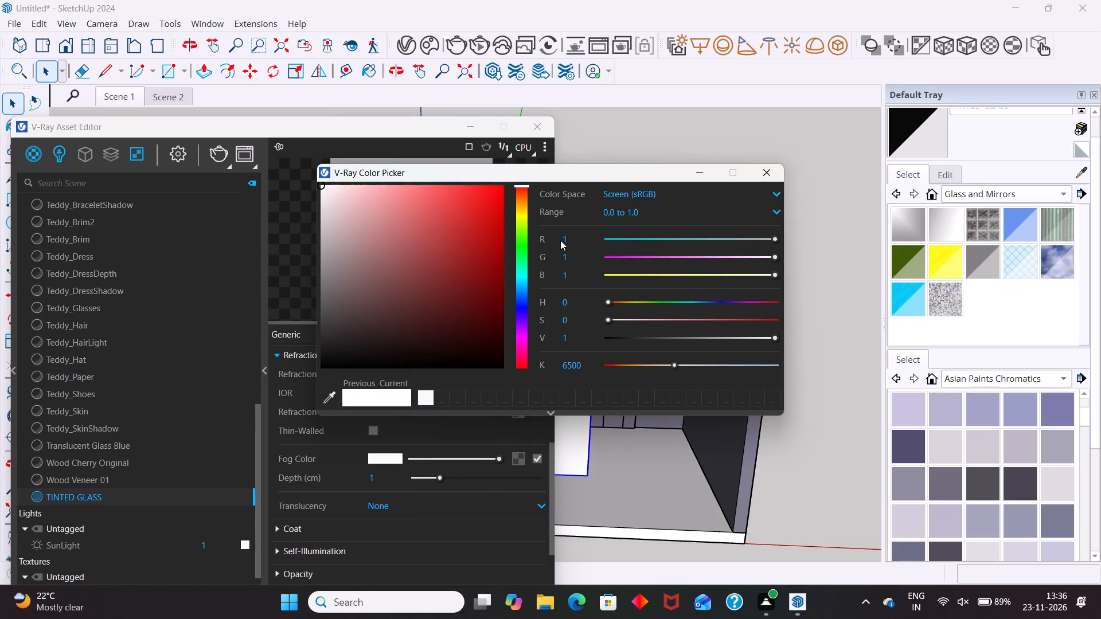
left_click(576, 244)
key("BackSpace")
type("120")
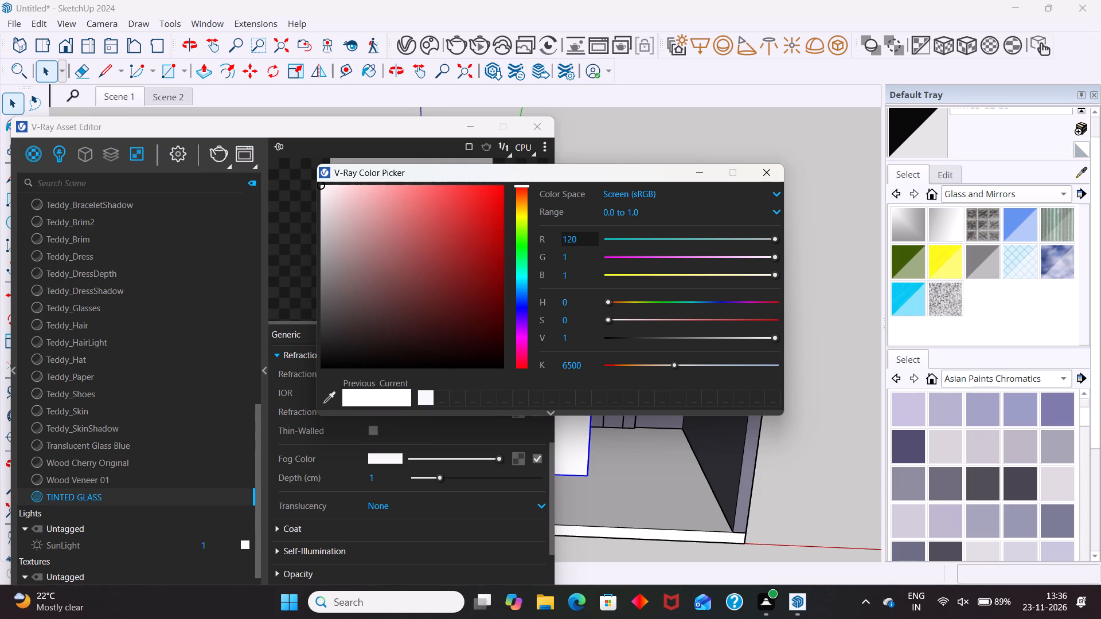
left_click(581, 250)
left_click(580, 243)
left_click(671, 206)
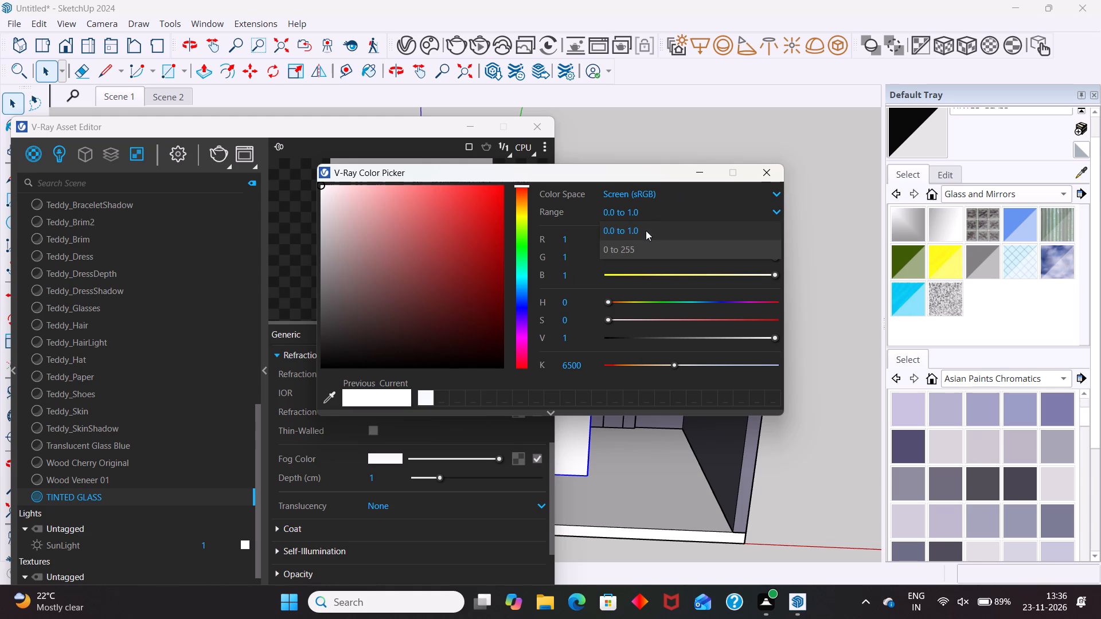
left_click(638, 248)
Set the red value of the fog colour to 120.
left_click(592, 235)
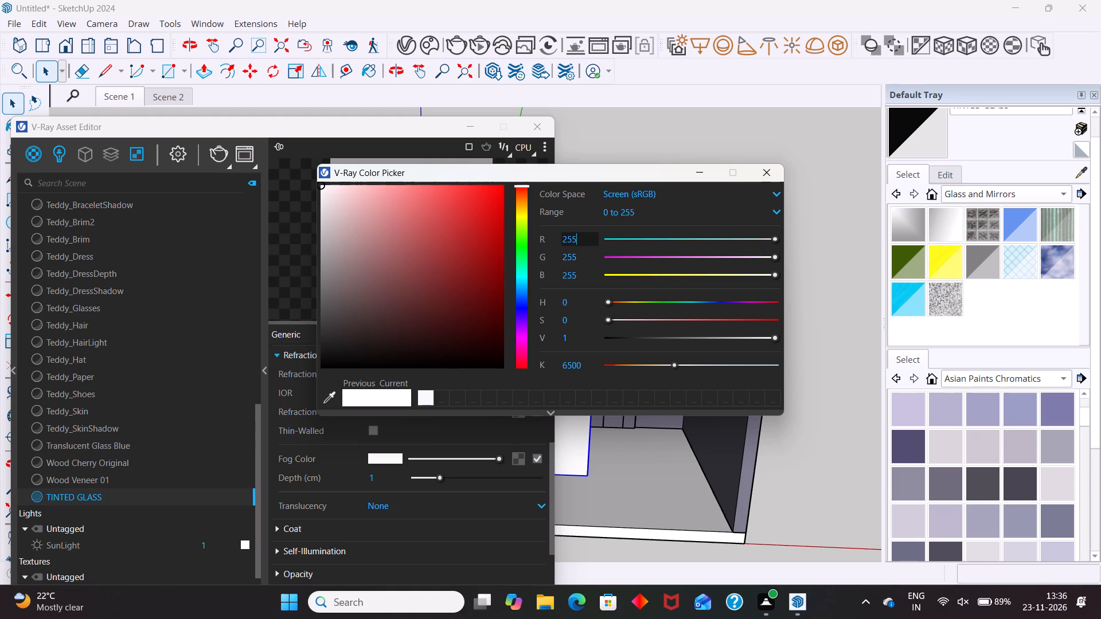
key("BackSpace")
key("BackSpace")
key("BackSpace")
key("BackSpace")
key("BackSpace")
key("BackSpace")
type("120")
key("Return")
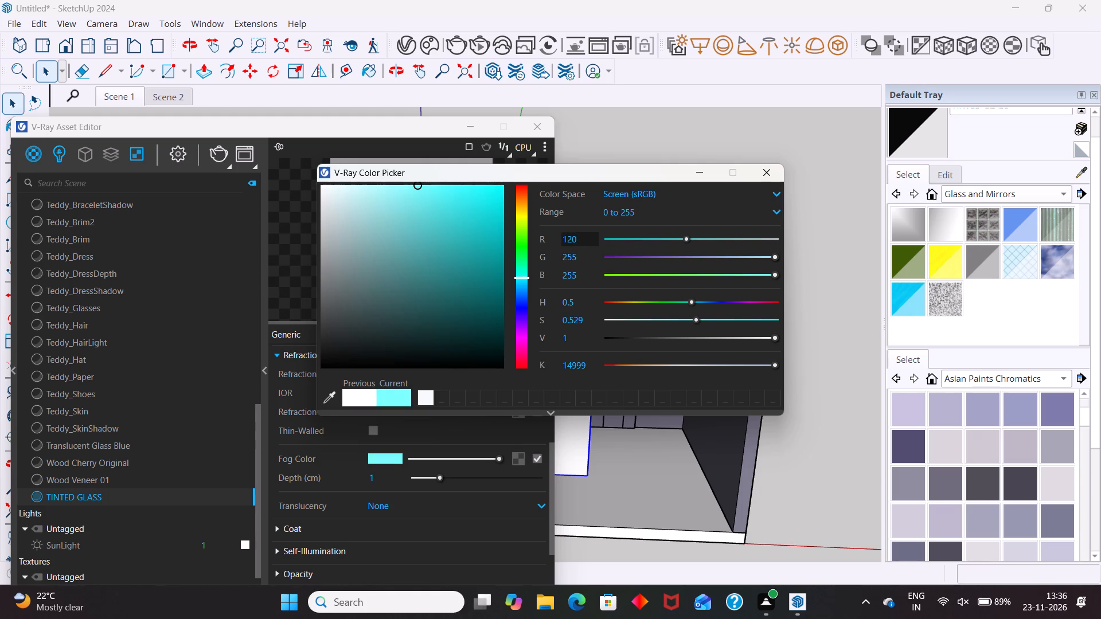
Set the green value of the fog colour to 190.
left_click(583, 253)
key("BackSpace")
key("BackSpace")
key("BackSpace")
key("BackSpace")
key("BackSpace")
key("BackSpace")
key("BackSpace")
key("BackSpace")
key("BackSpace")
key("BackSpace")
key("BackSpace")
key("BackSpace")
key("BackSpace")
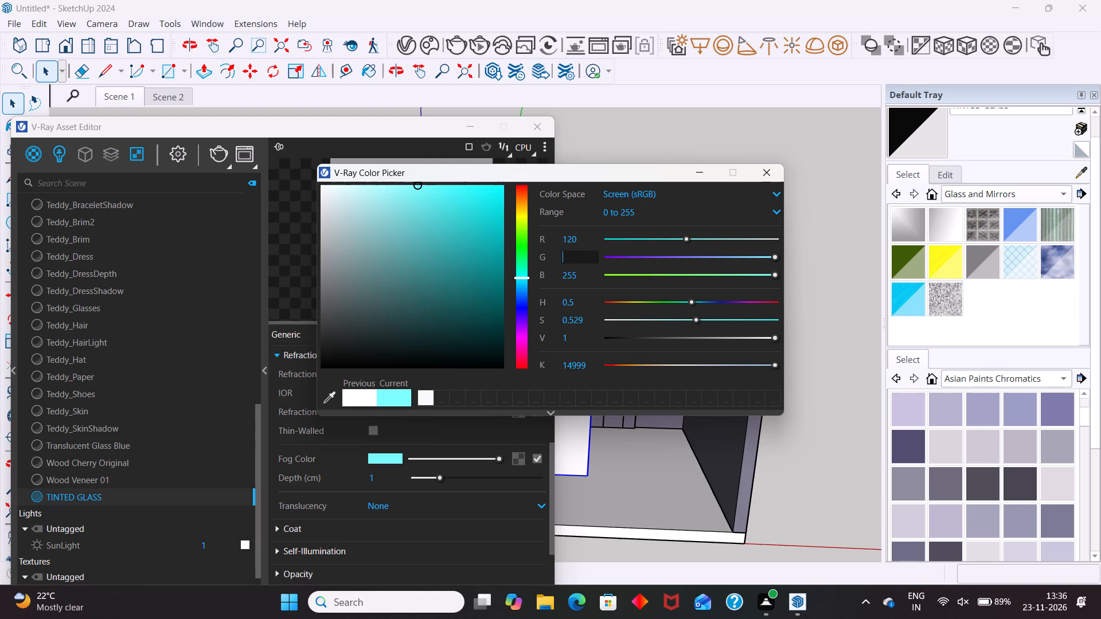
type("190")
key("Return")
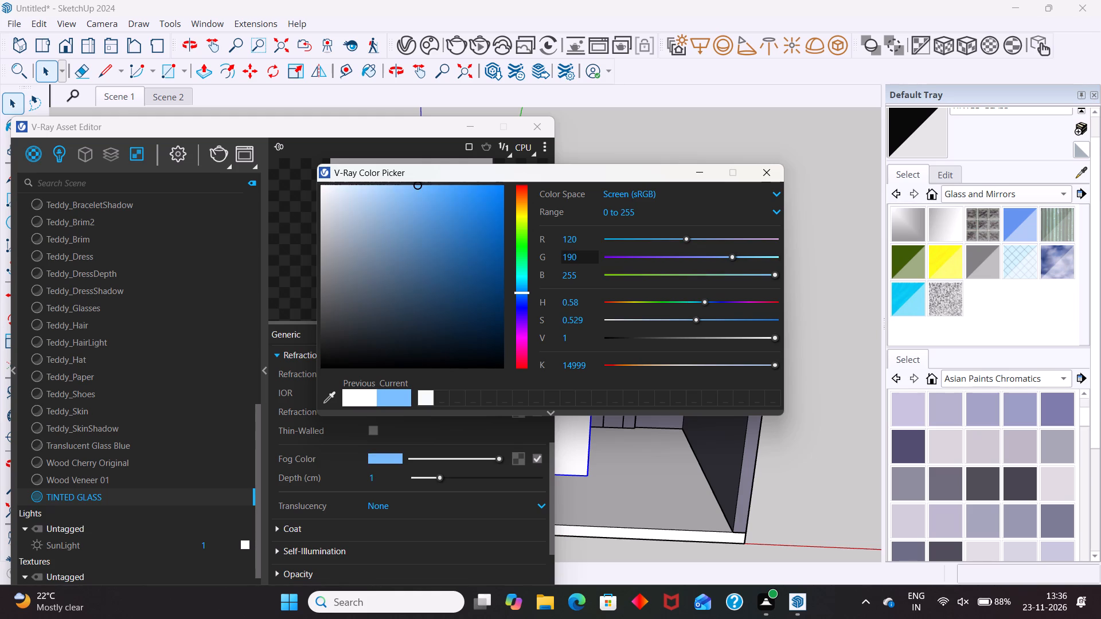
Set the blue value of the fog colour to 200 and close the colour picker.
left_click(578, 272)
key("BackSpace")
key("BackSpace")
key("BackSpace")
key("BackSpace")
key("BackSpace")
key("BackSpace")
type("200")
key("Return")
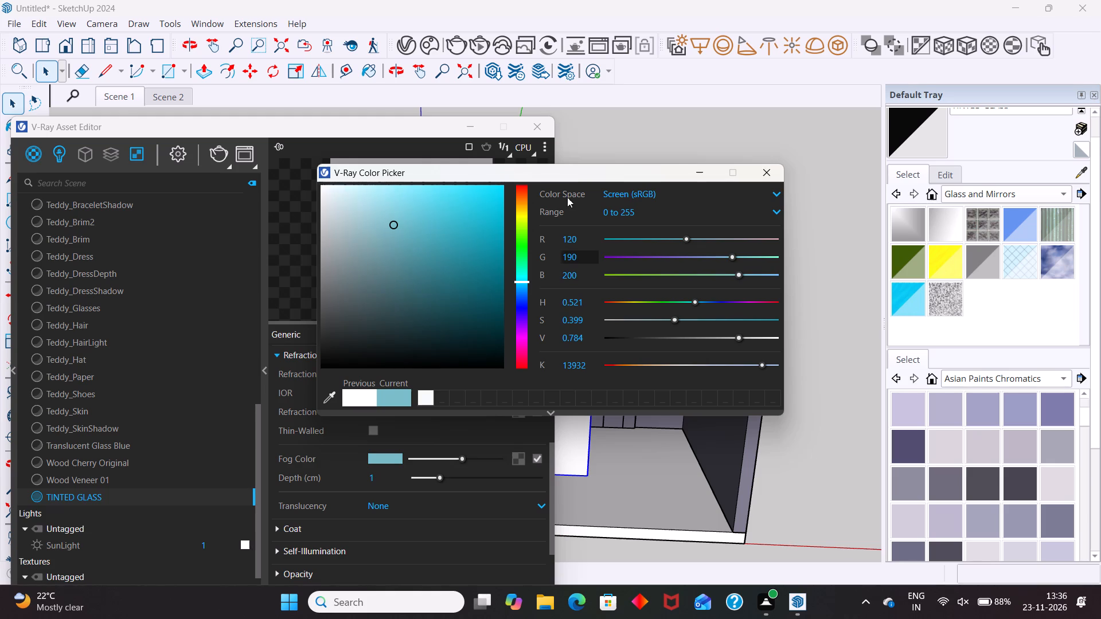
left_click(762, 167)
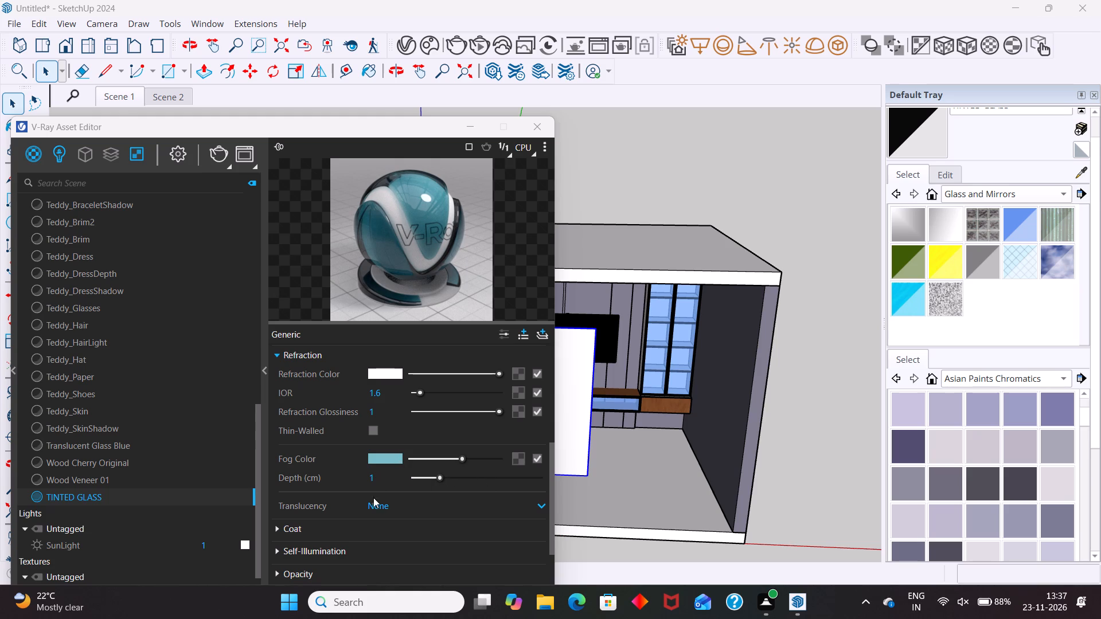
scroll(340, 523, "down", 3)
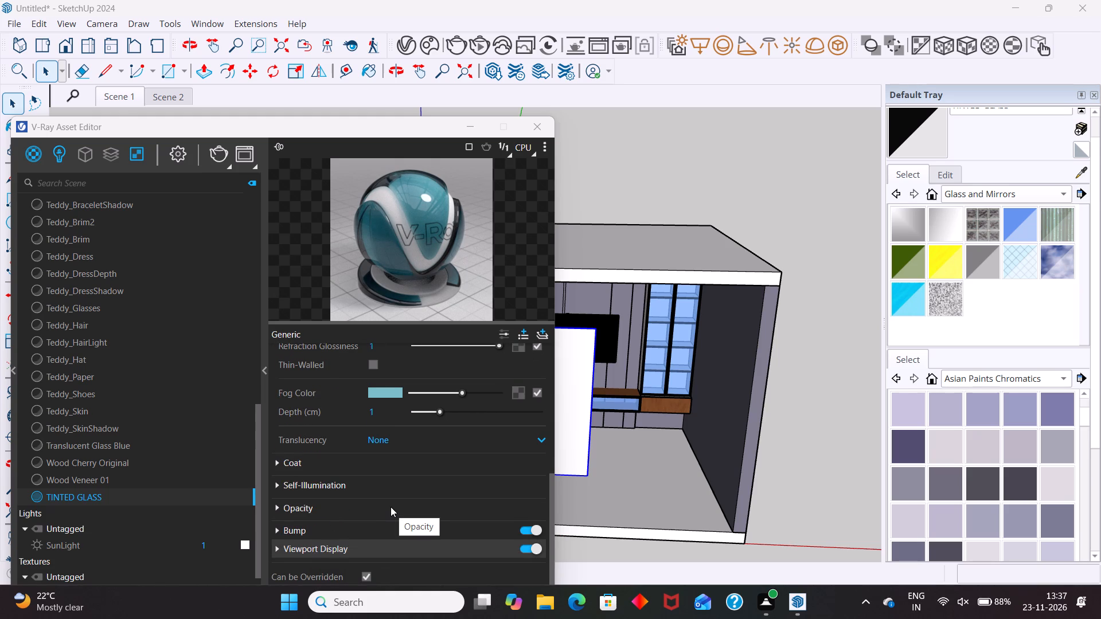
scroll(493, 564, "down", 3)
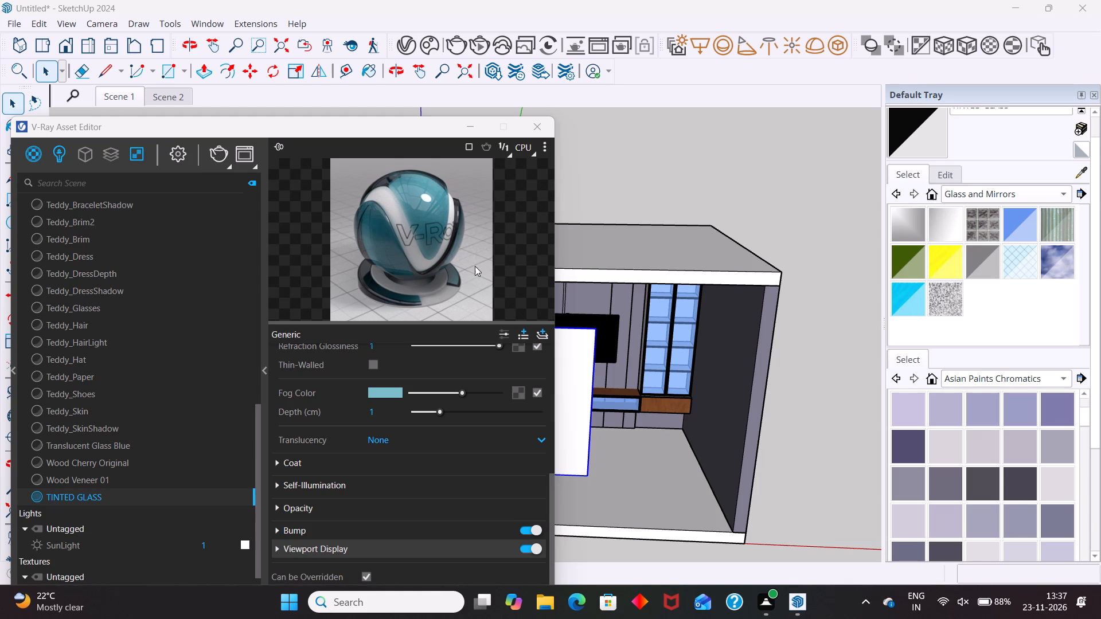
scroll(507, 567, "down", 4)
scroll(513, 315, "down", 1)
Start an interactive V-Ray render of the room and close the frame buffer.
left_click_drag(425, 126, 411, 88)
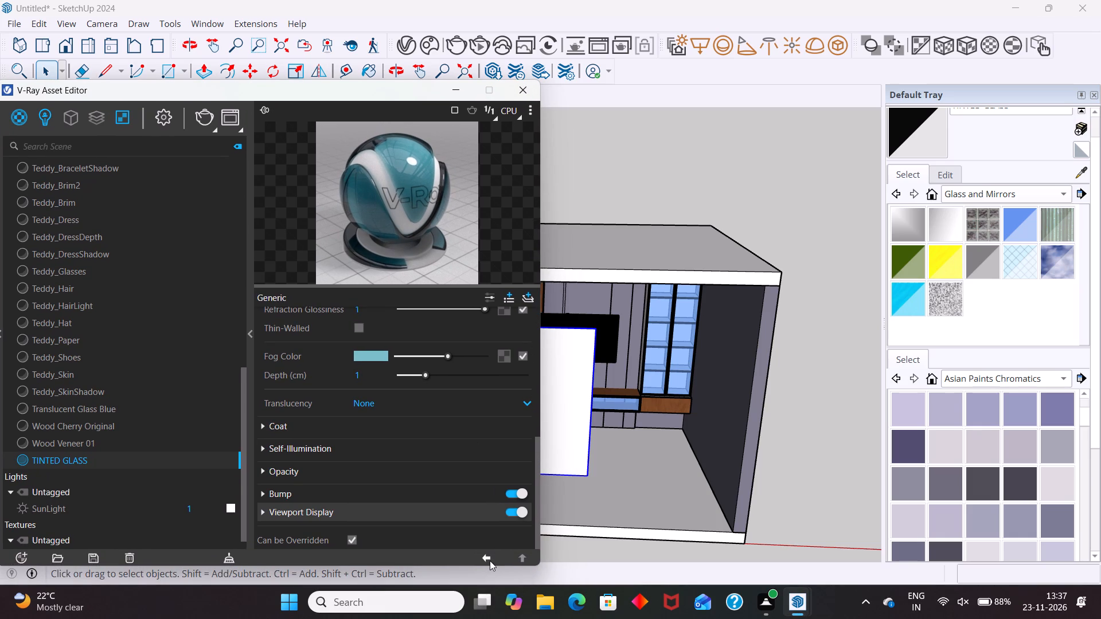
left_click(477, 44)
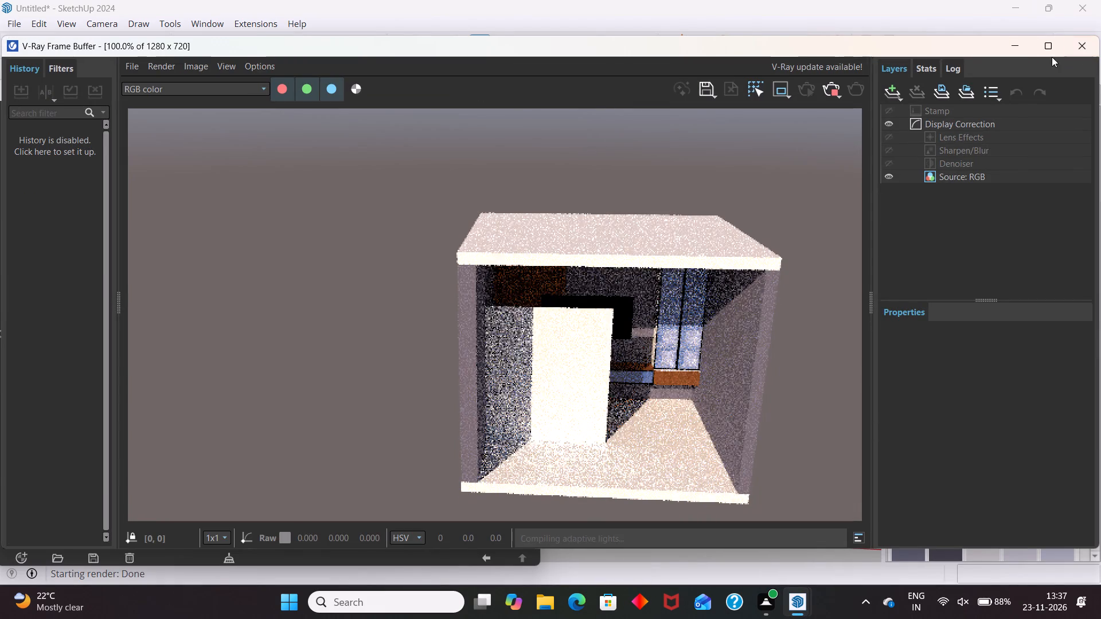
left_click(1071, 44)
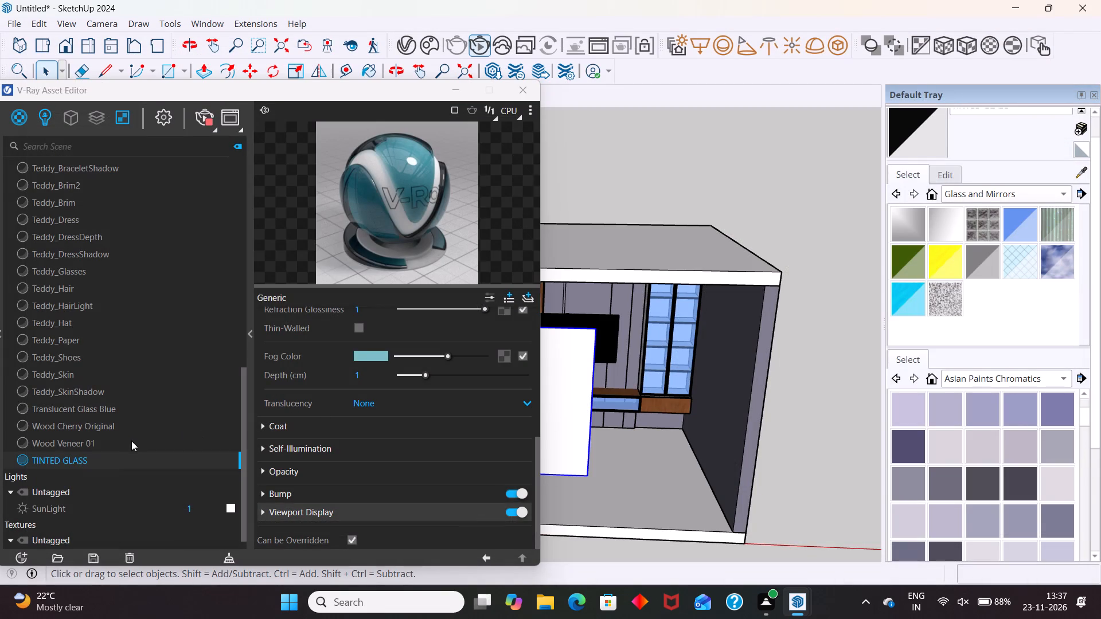
Apply the TINTED GLASS material to the selected standing panel.
right_click(127, 453)
left_click(189, 293)
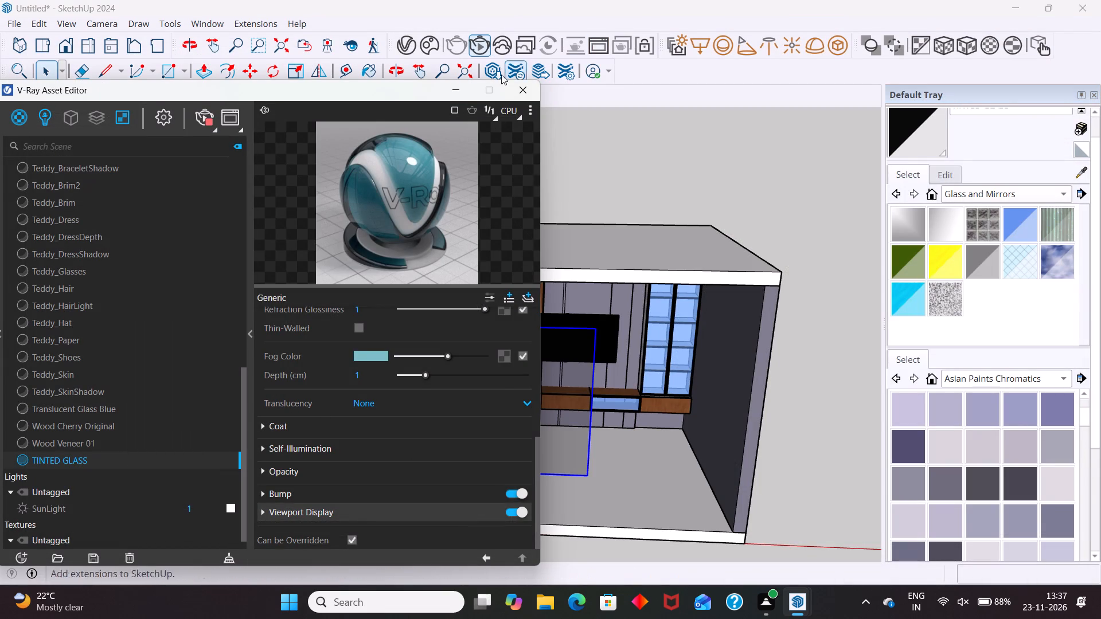
Restart the interactive V-Ray render, examine the tinted glass panel in the room, and stop the render.
left_click(486, 42)
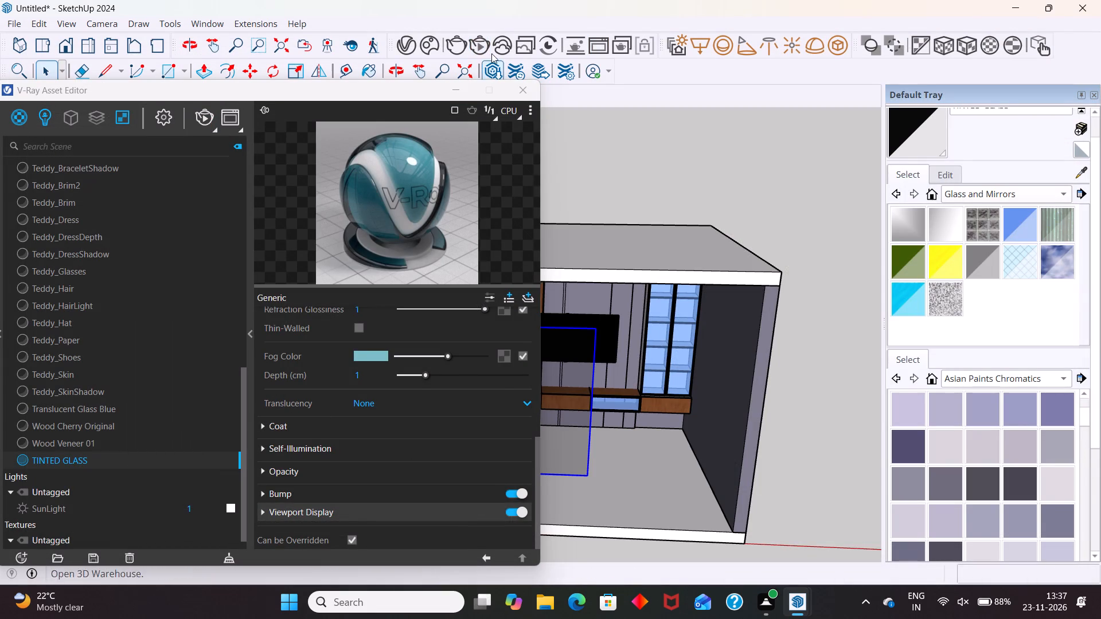
left_click(477, 47)
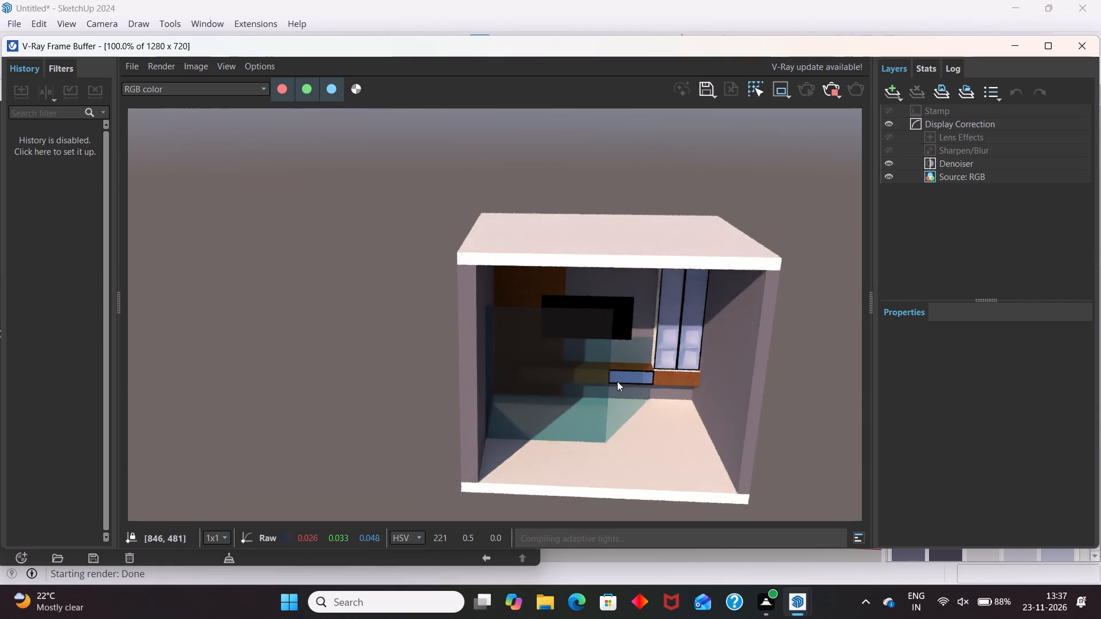
scroll(602, 382, "up", 1)
scroll(485, 323, "down", 3)
scroll(604, 327, "up", 2)
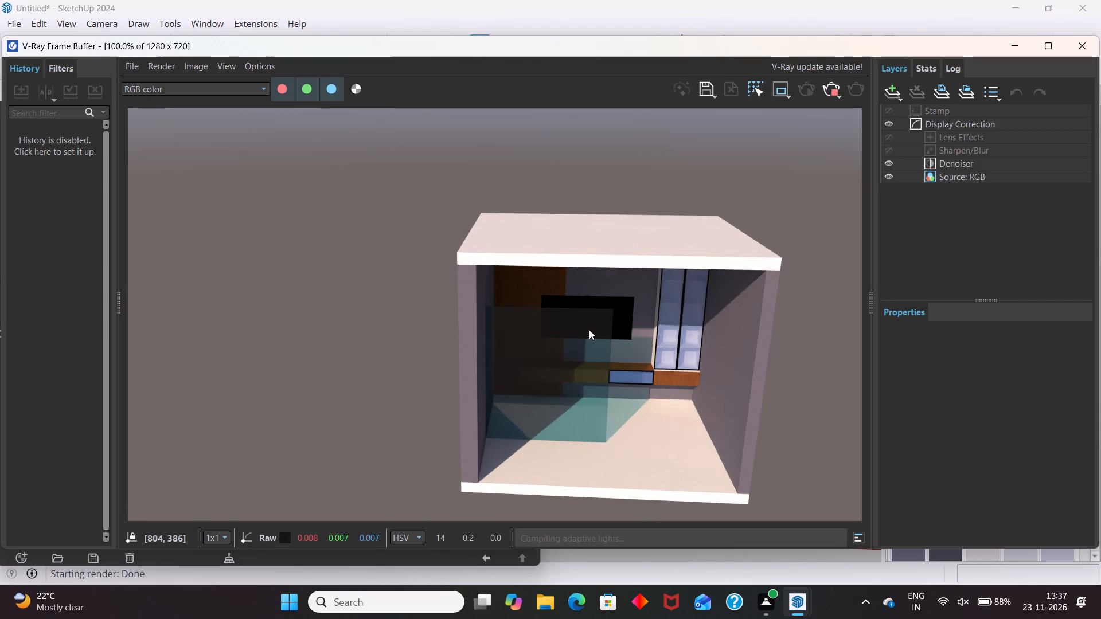
left_click(834, 93)
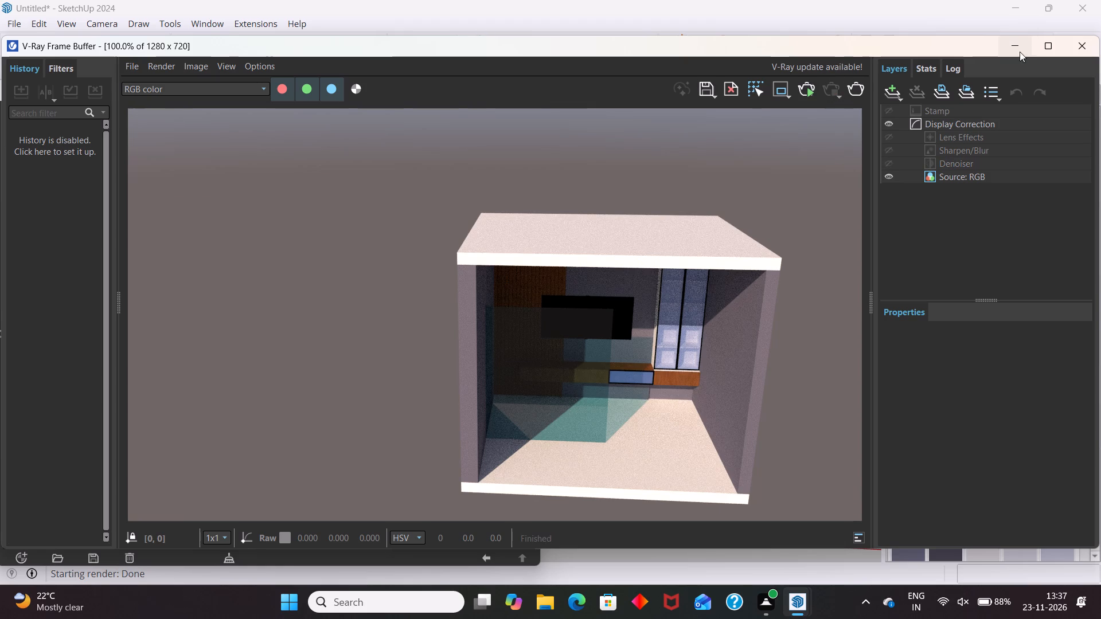
left_click(1073, 55)
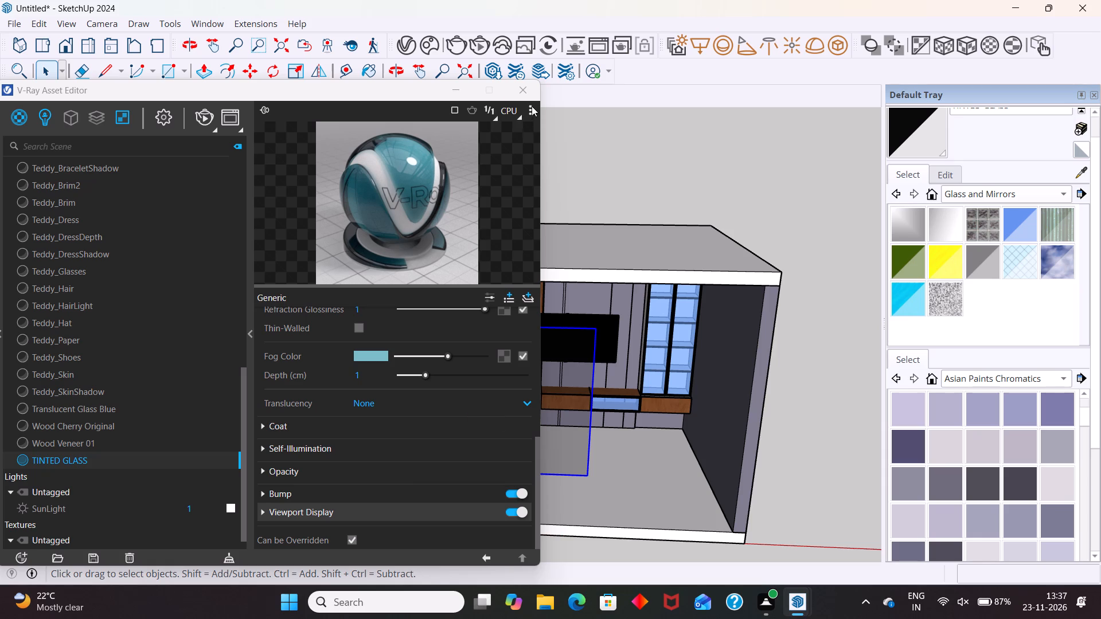
Close the V-Ray Asset Editor to return to the room model.
left_click(525, 91)
middle_click_drag(554, 336, 519, 236)
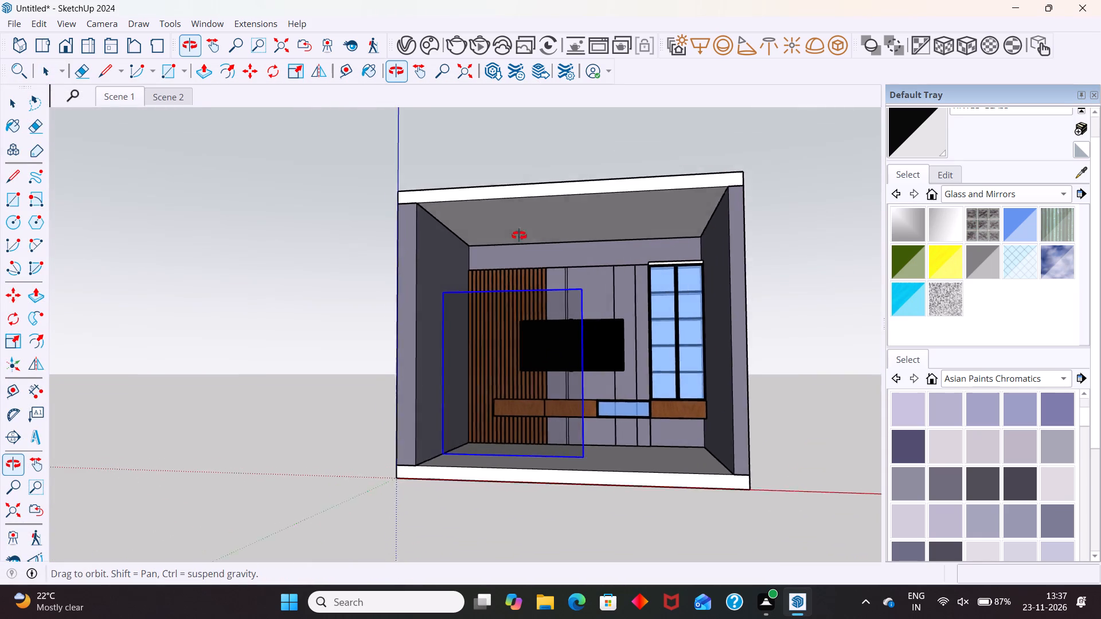
Draw a V-Ray rectangle light across the room's ceiling, about 136 by 114 in size, between diagonally opposite ceiling corners.
middle_click_drag(519, 236, 521, 238)
left_click(702, 42)
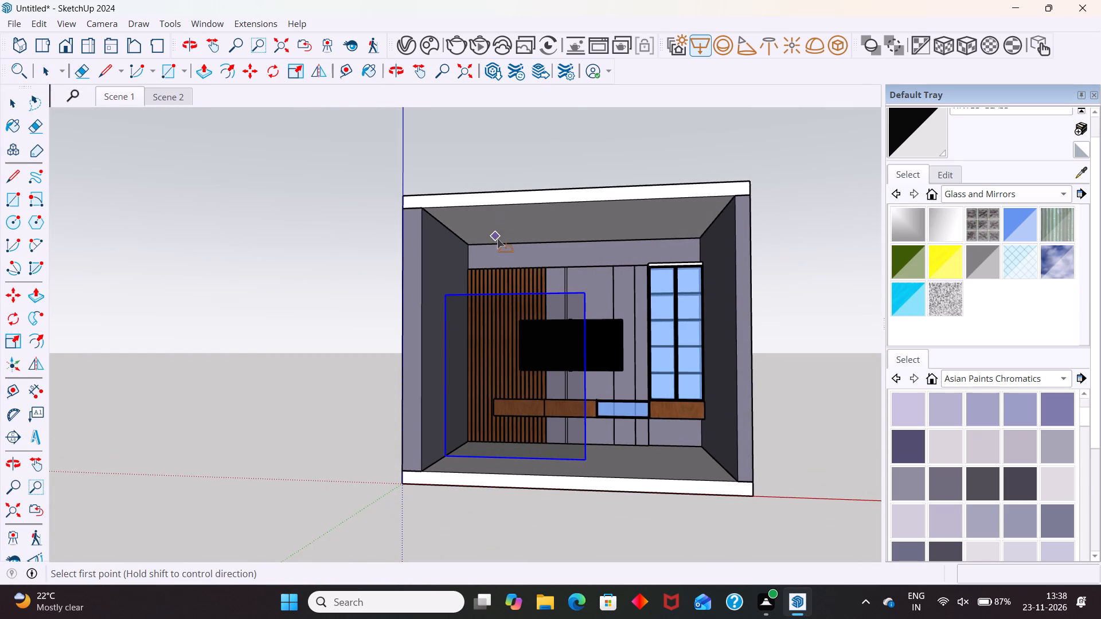
scroll(497, 240, "up", 12)
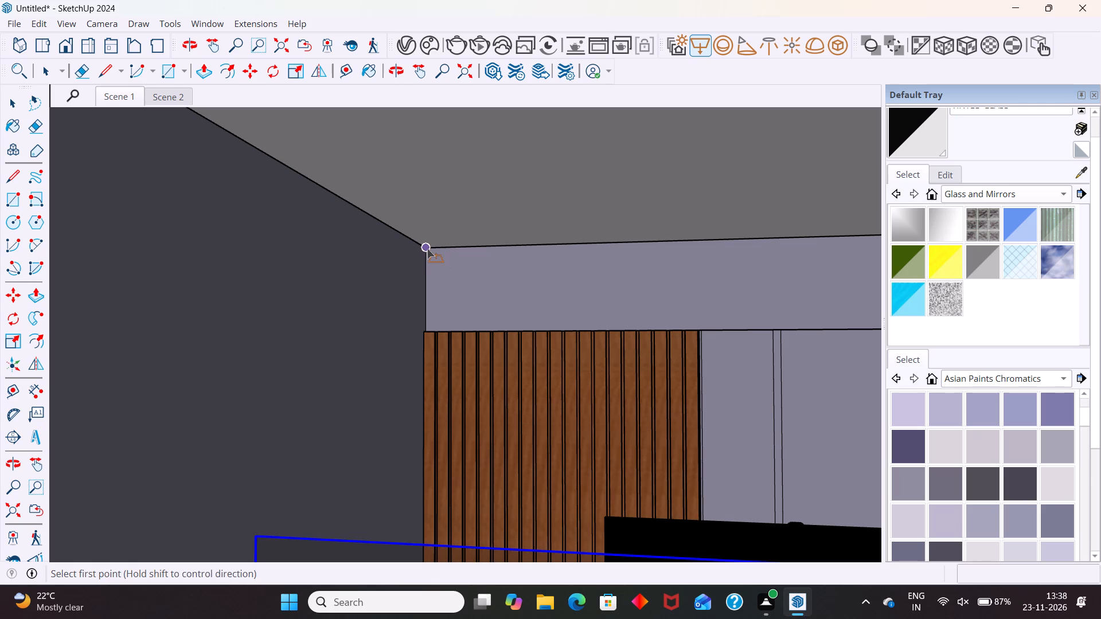
left_click_drag(427, 249, 433, 249)
scroll(474, 230, "down", 12)
scroll(407, 267, "down", 6)
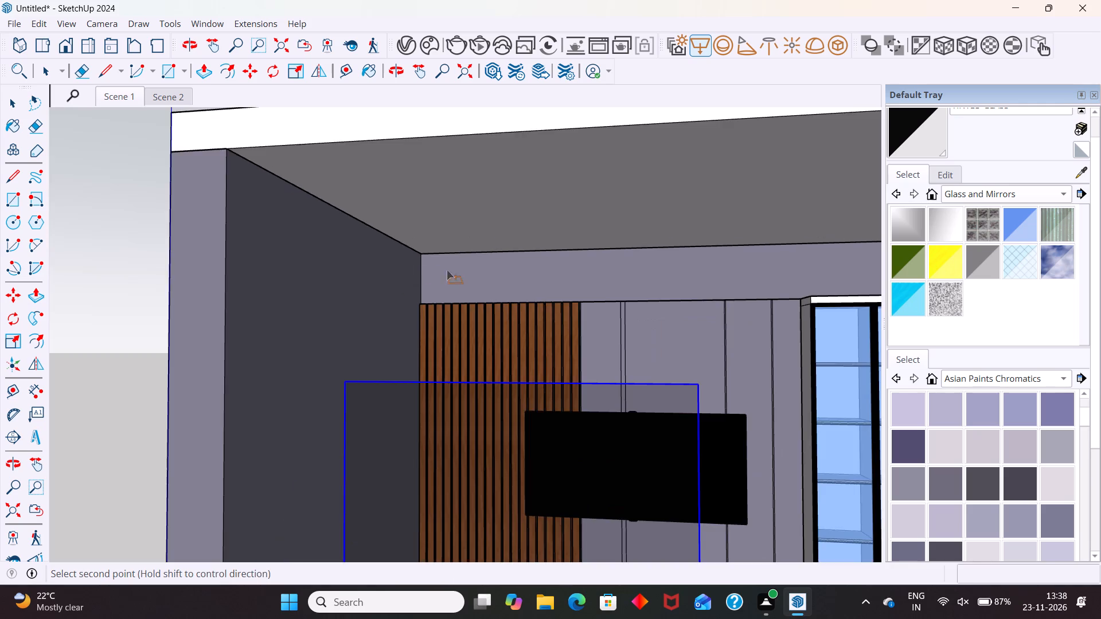
scroll(468, 268, "down", 12)
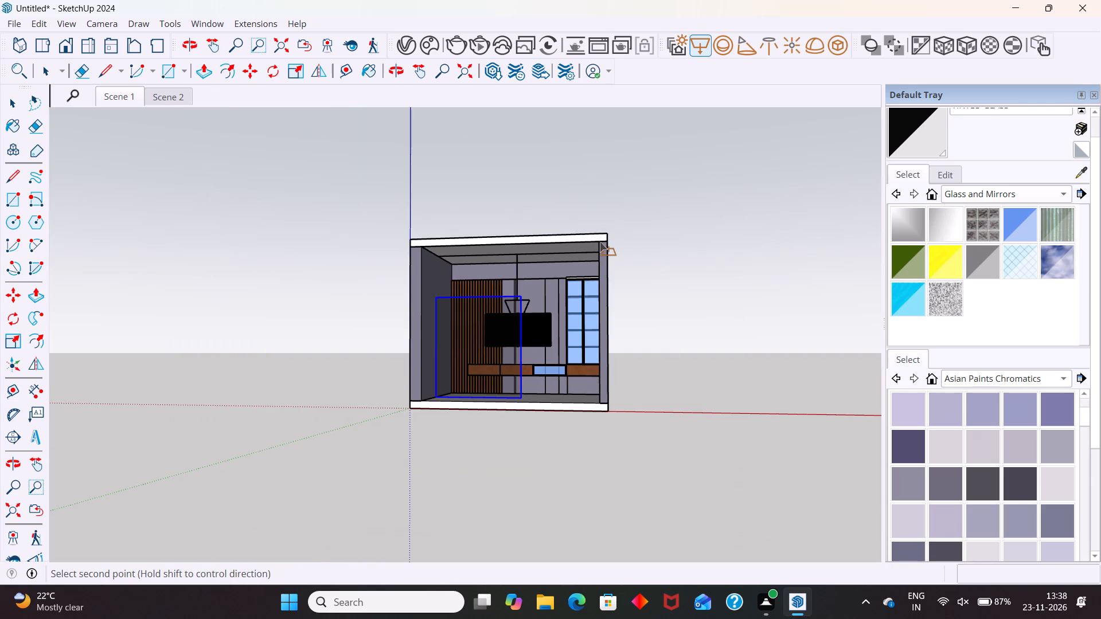
left_click(600, 241)
Move the ceiling rectangle light down 5 mm from the ceiling, using its back corner as the base point.
scroll(532, 250, "up", 9)
scroll(328, 285, "up", 4)
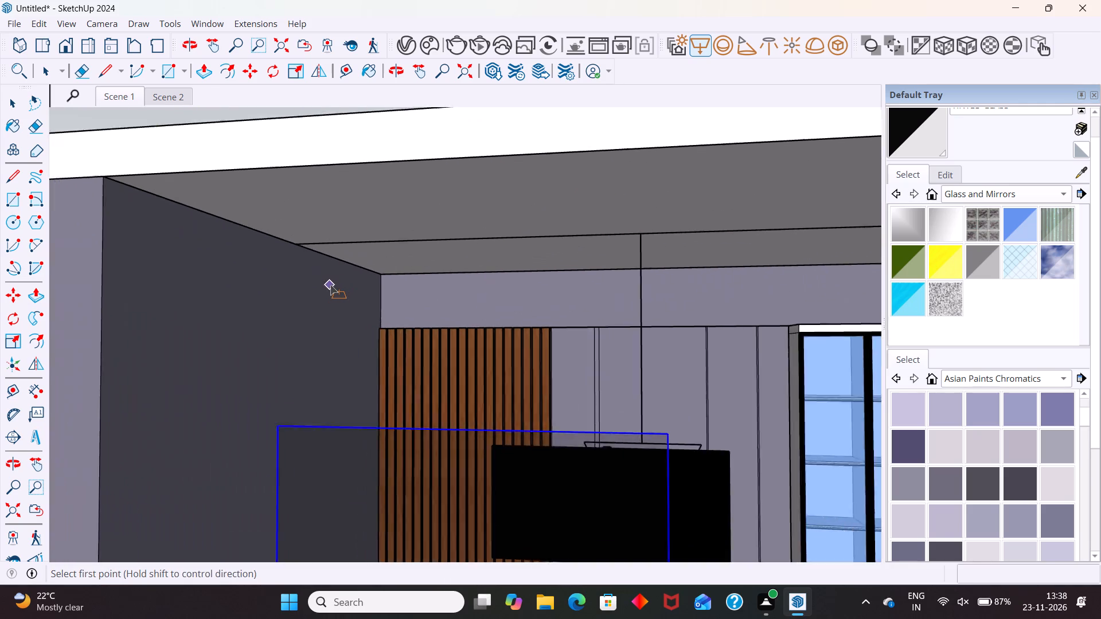
scroll(330, 285, "up", 3)
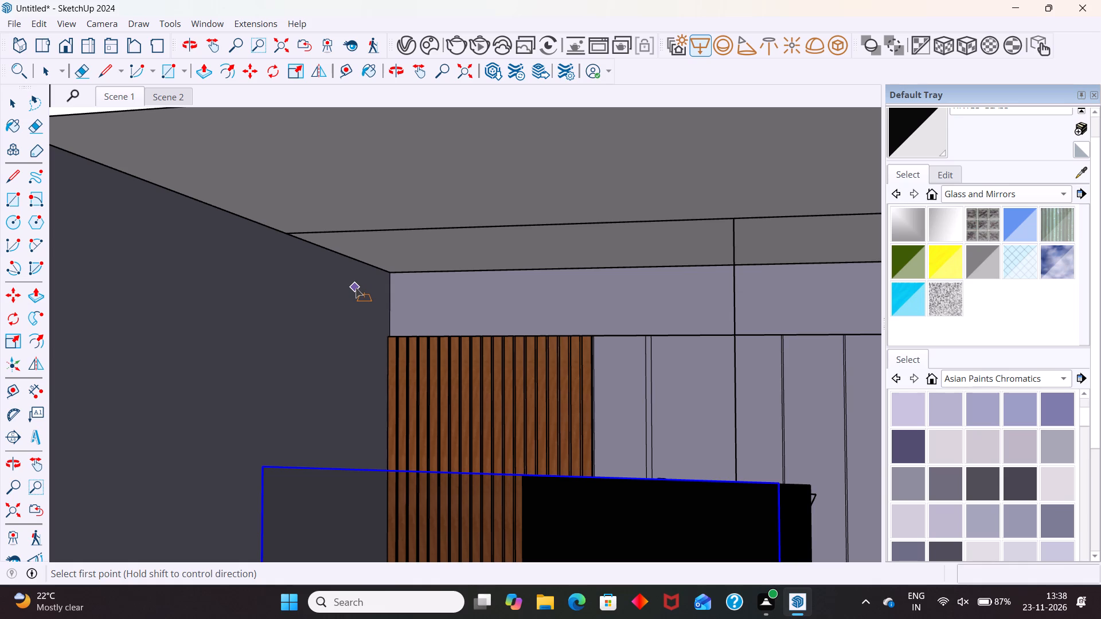
key("space")
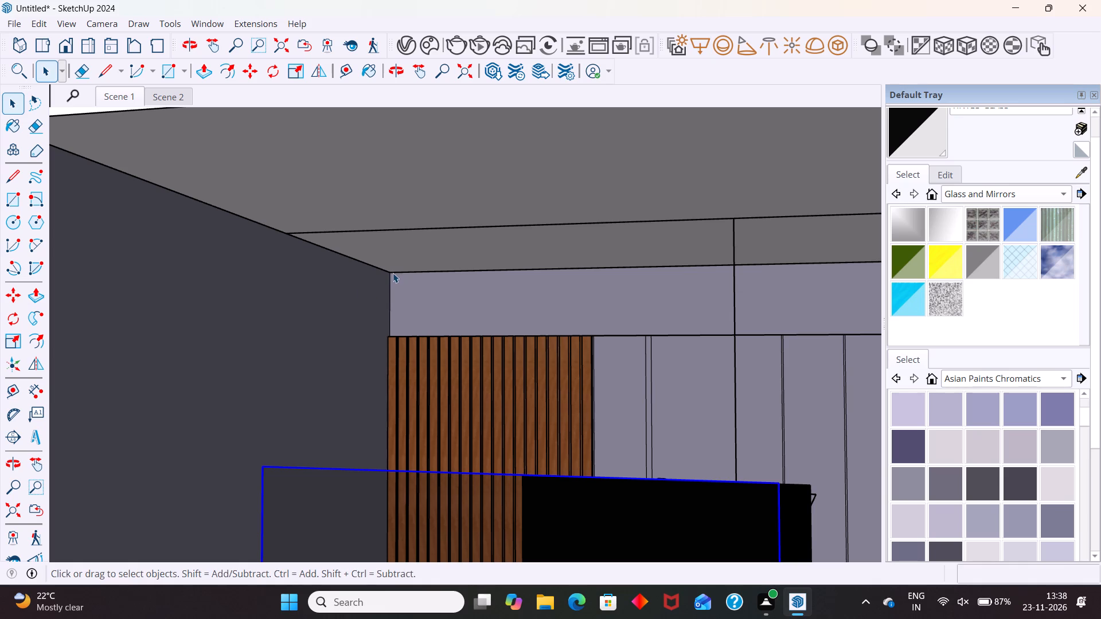
left_click(393, 273)
scroll(370, 271, "down", 7)
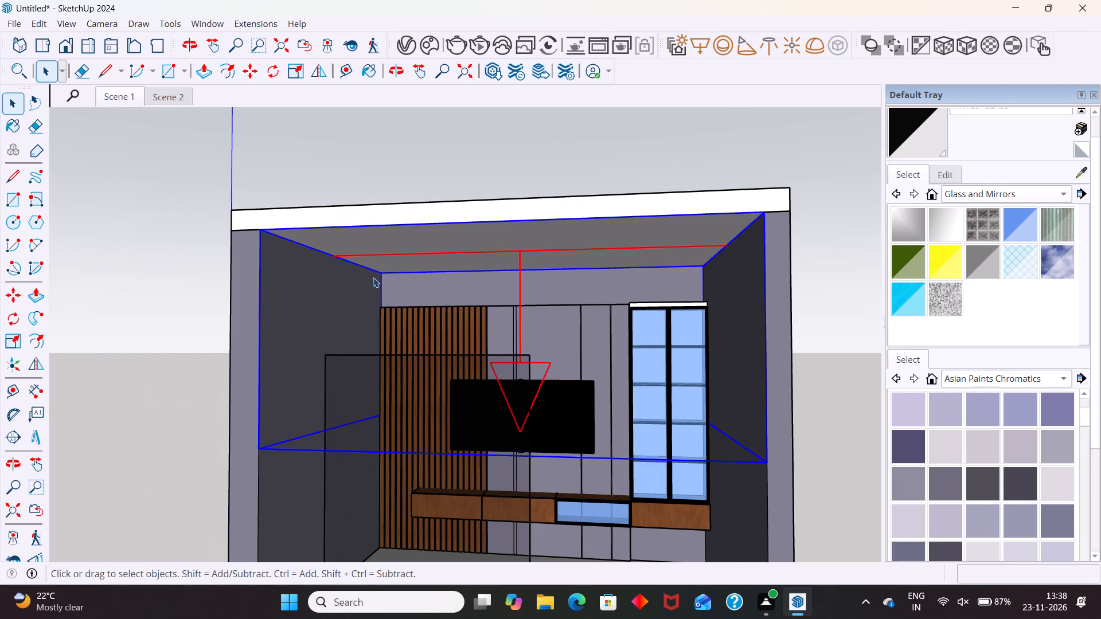
key("m")
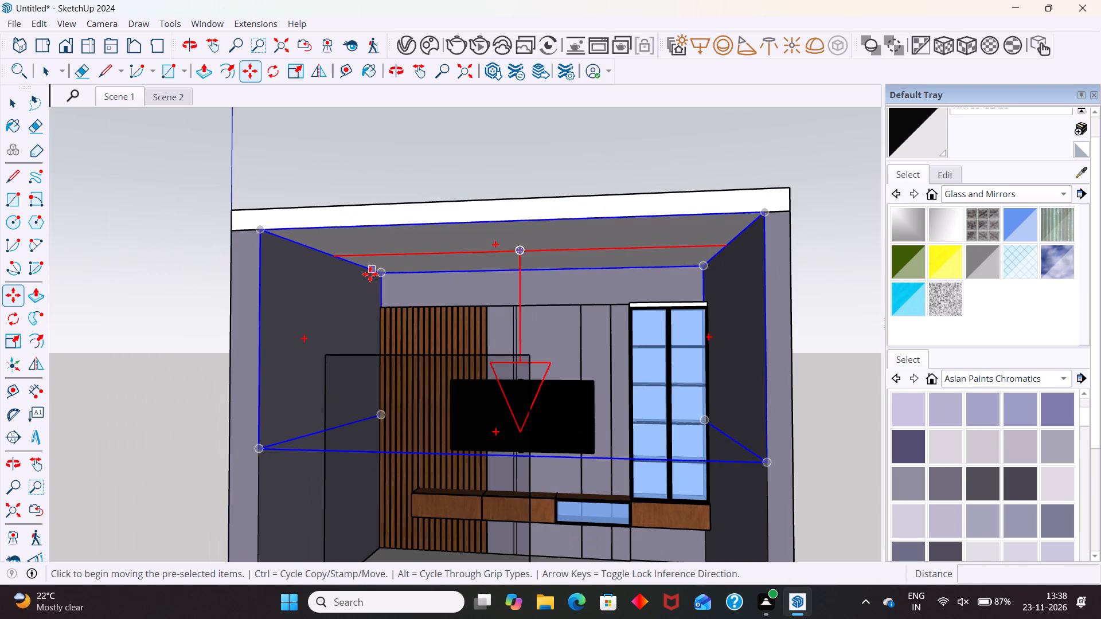
scroll(382, 222, "up", 10)
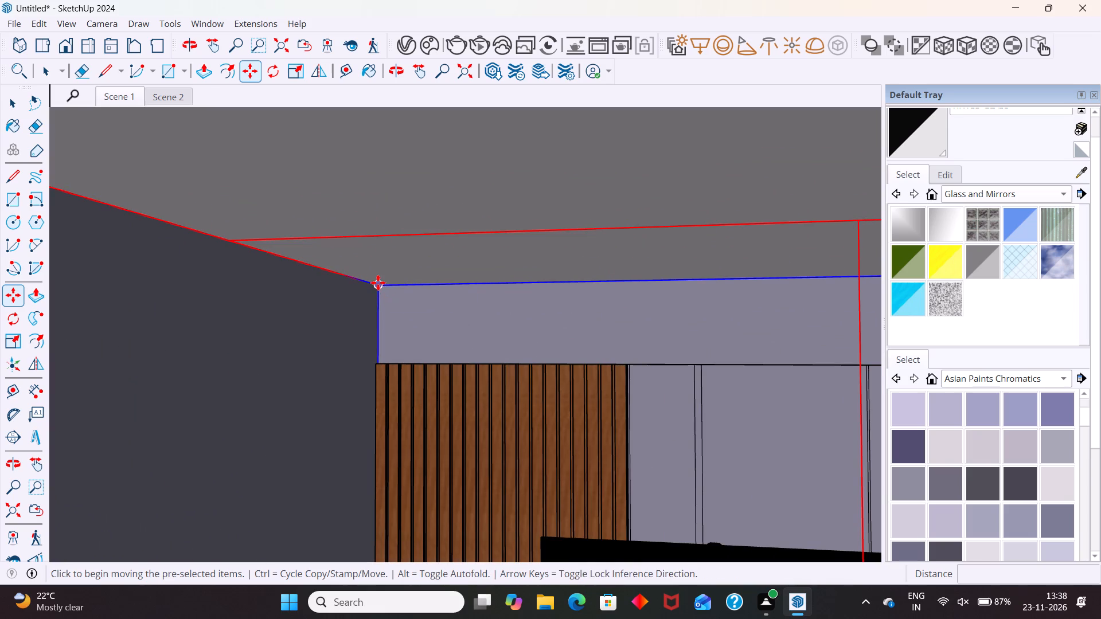
left_click(377, 283)
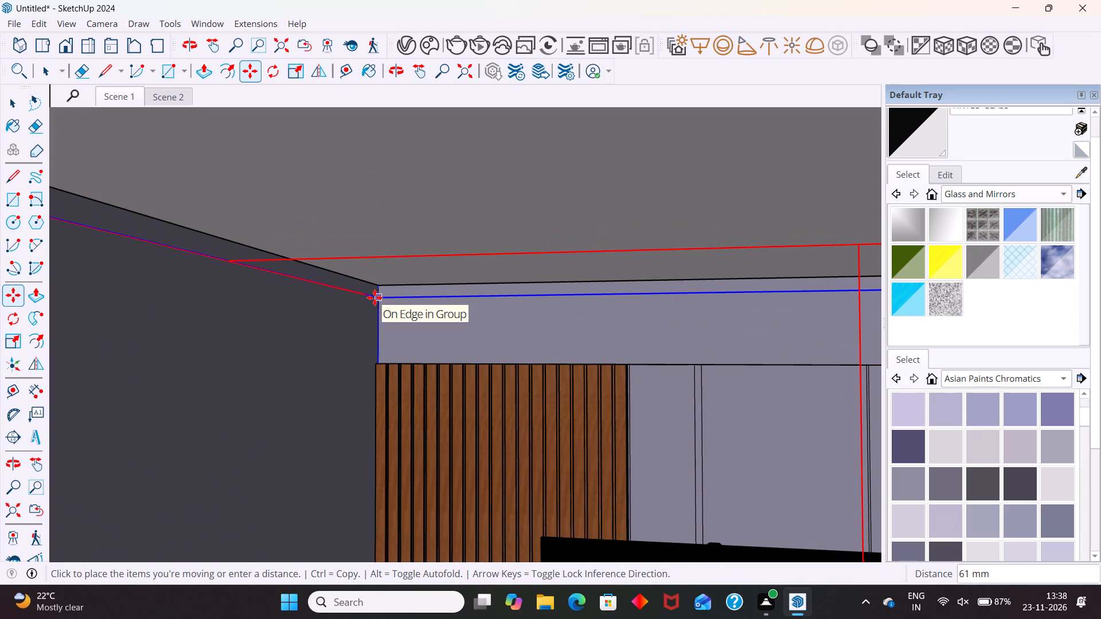
key("5")
type("MM")
key("Return")
key("space")
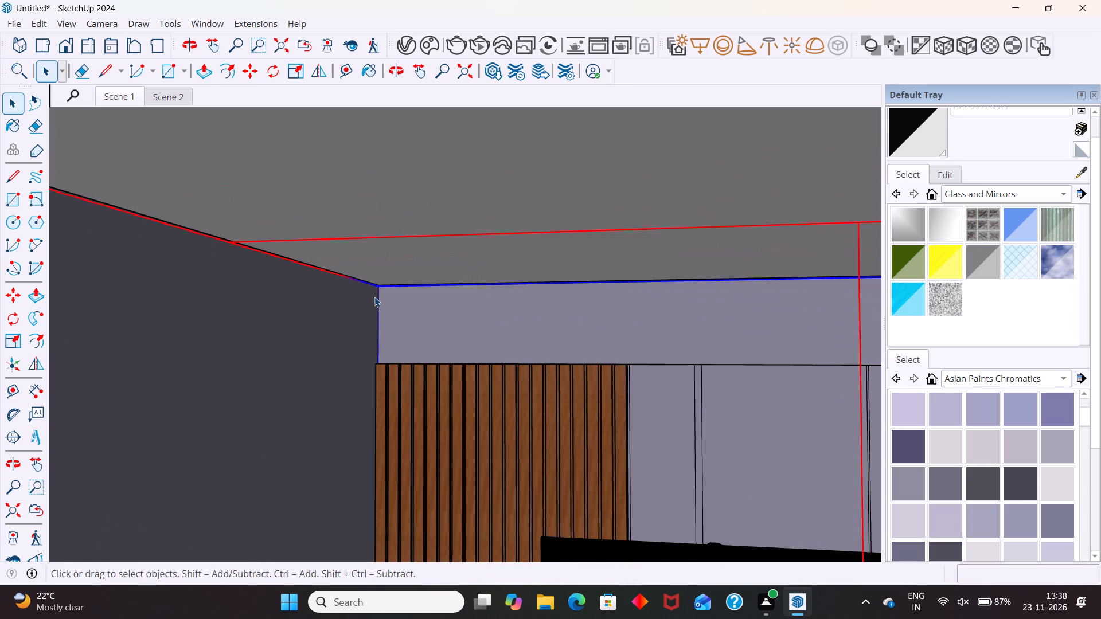
Run an interactive V-Ray render of the room with the ceiling light, stop it and close the frame buffer.
scroll(452, 256, "down", 13)
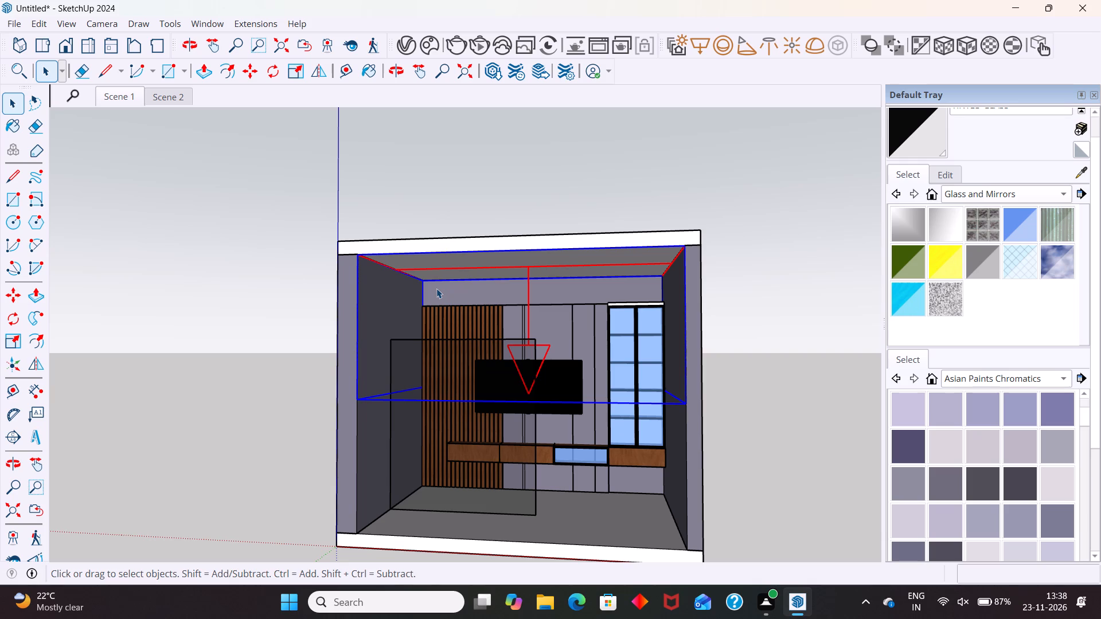
scroll(530, 284, "down", 3)
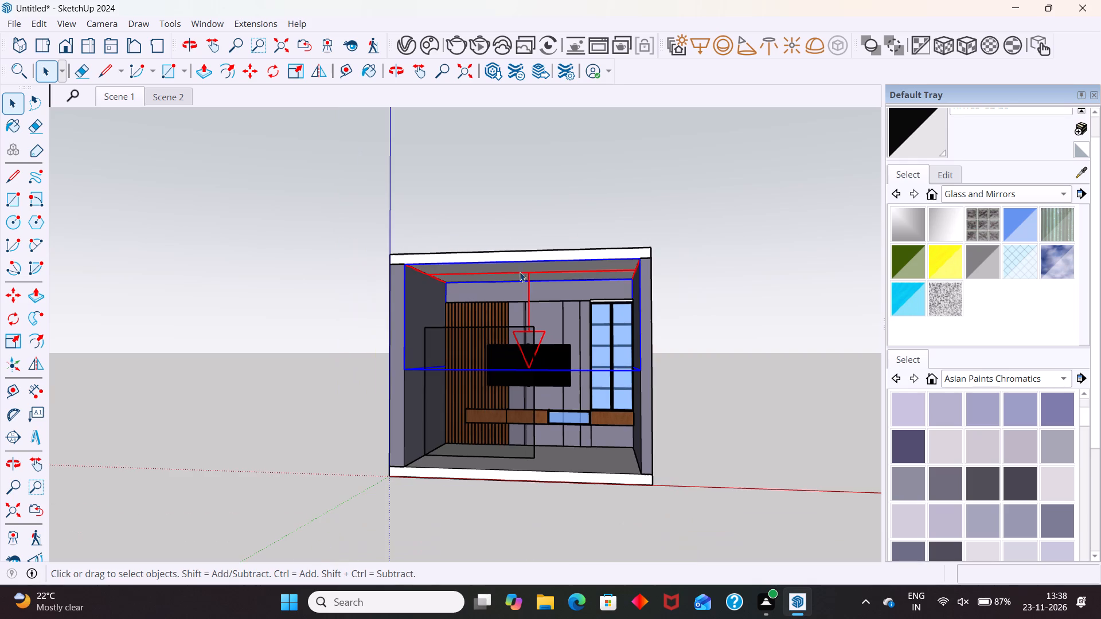
left_click(478, 46)
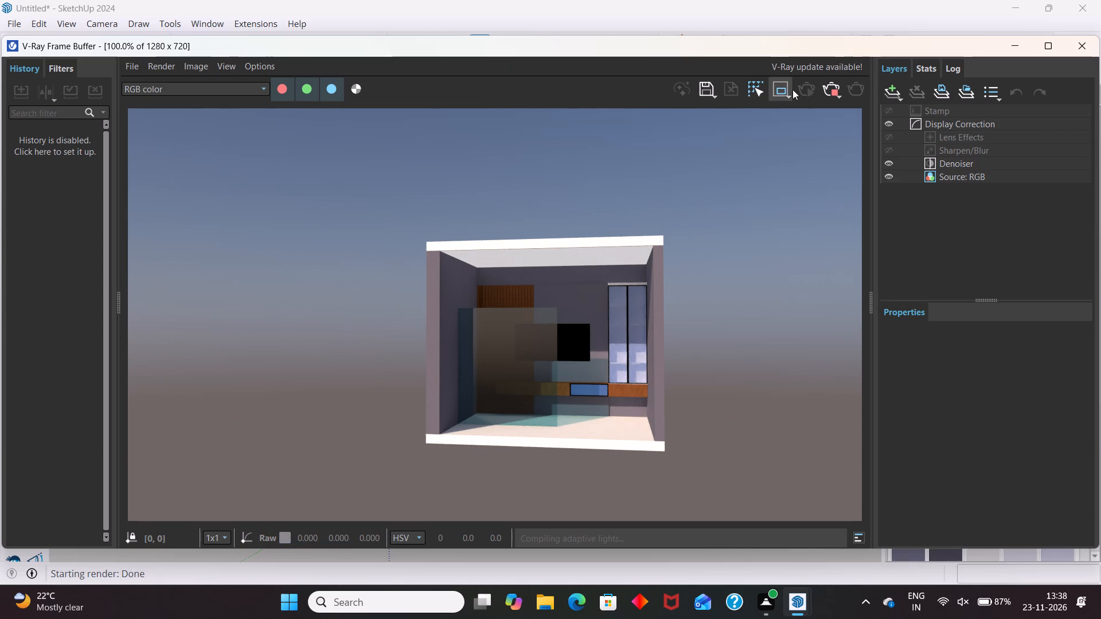
left_click(838, 85)
left_click(1077, 45)
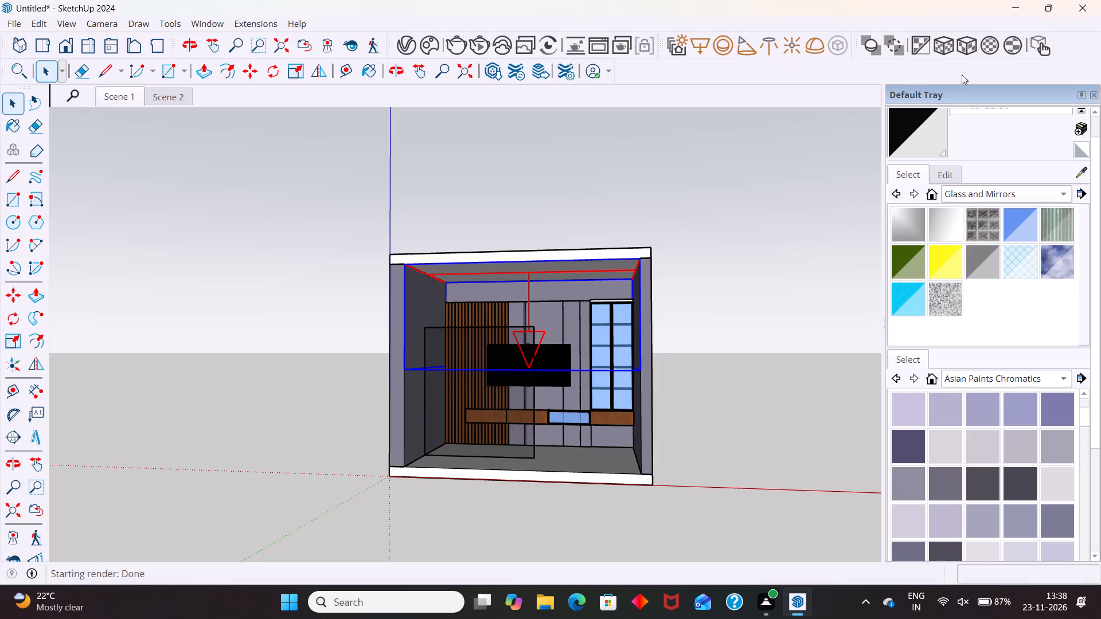
Rename the Rectangle Light as LIGHT 1 in the V-Ray light assets.
left_click(397, 50)
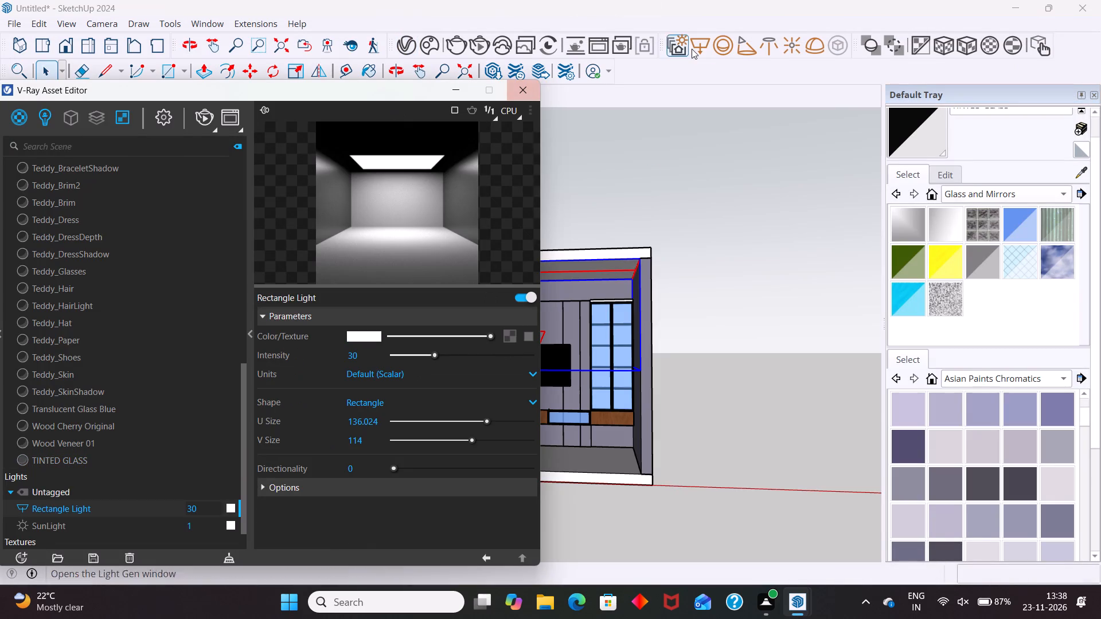
left_click(48, 116)
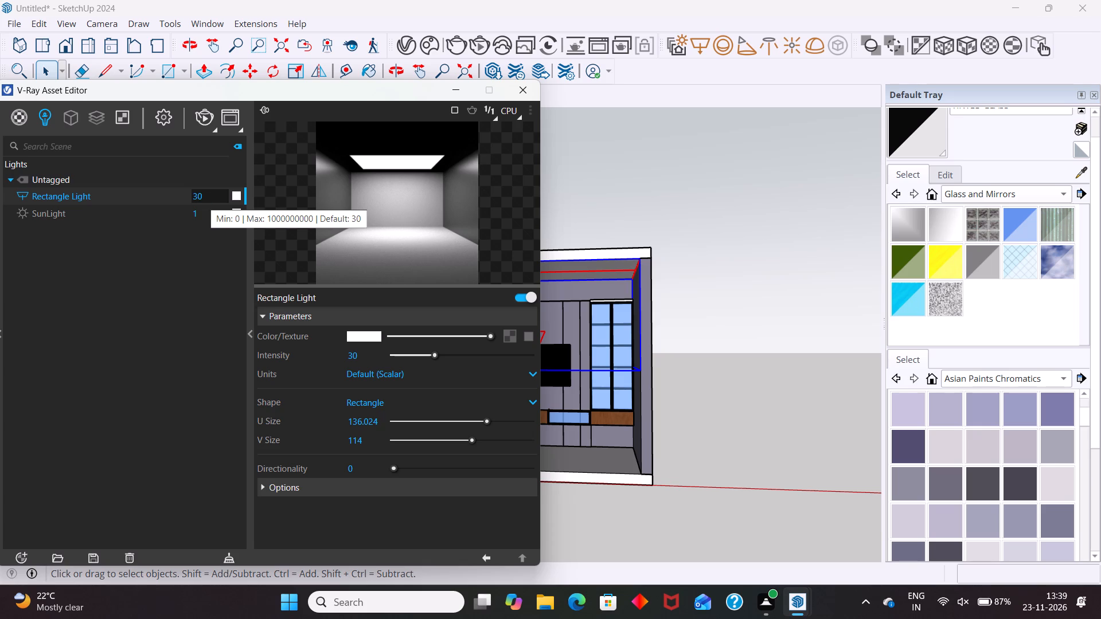
double_click(149, 199)
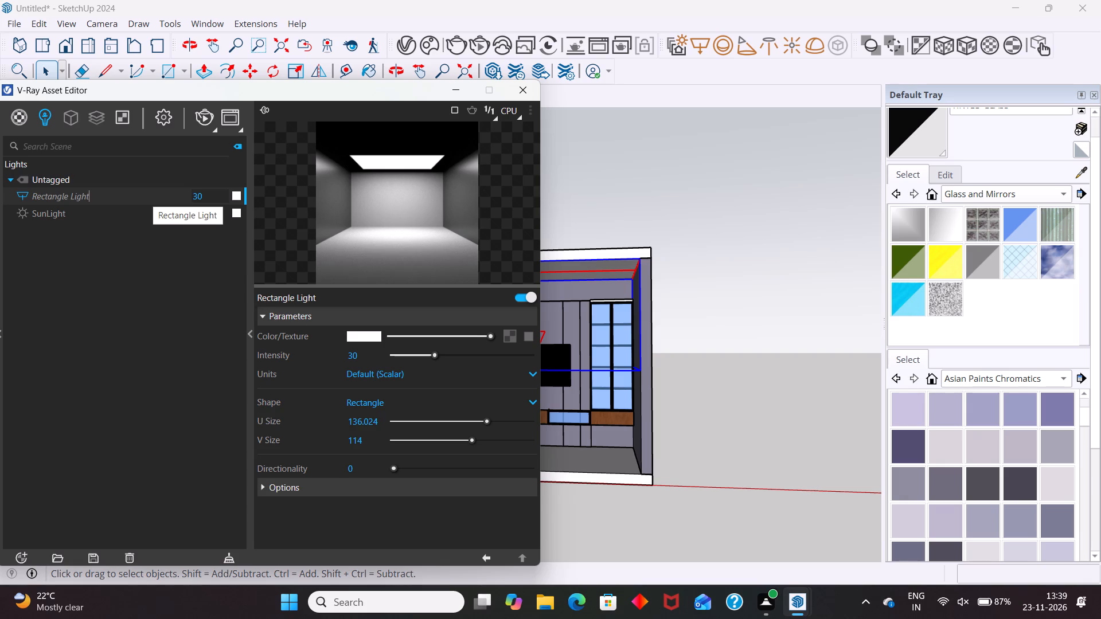
key("BackSpace")
key("BackSpace")
key("BackSpace")
key("BackSpace")
key("BackSpace")
key("BackSpace")
key("BackSpace")
key("BackSpace")
key("BackSpace")
key("BackSpace")
key("BackSpace")
key("BackSpace")
key("BackSpace")
key("BackSpace")
key("BackSpace")
key("BackSpace")
key("BackSpace")
key("BackSpace")
key("BackSpace")
key("BackSpace")
type("LIGHT")
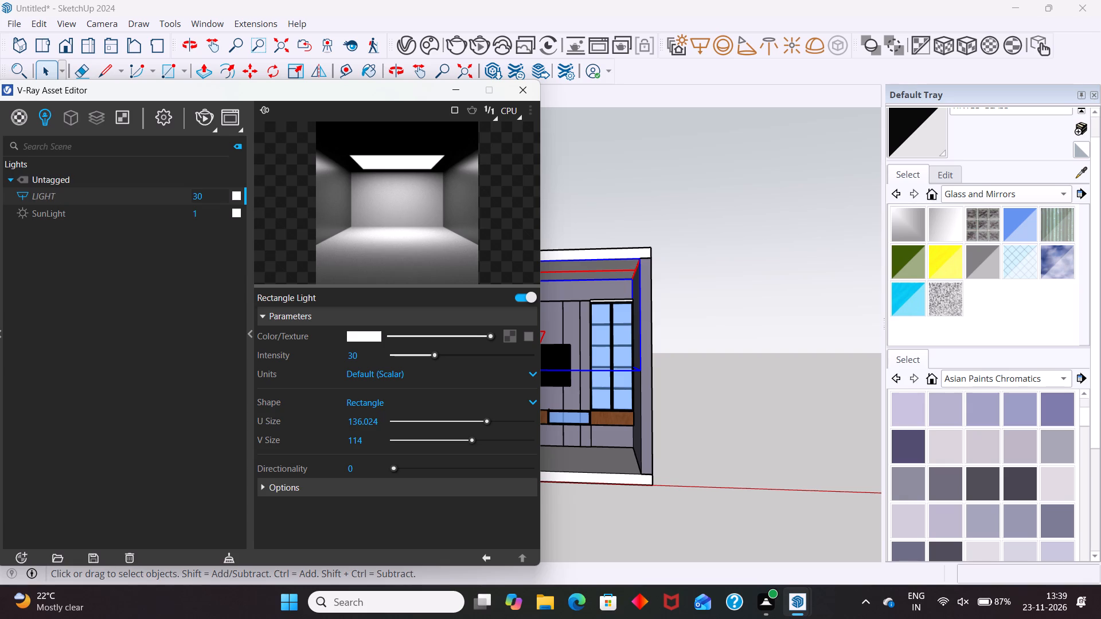
key("space")
type("1")
key("Return")
Set LIGHT 1's intensity to 150 and its units to Luminous Power (Lumens).
left_click(365, 360)
key("BackSpace")
key("BackSpace")
type("150")
key("Return")
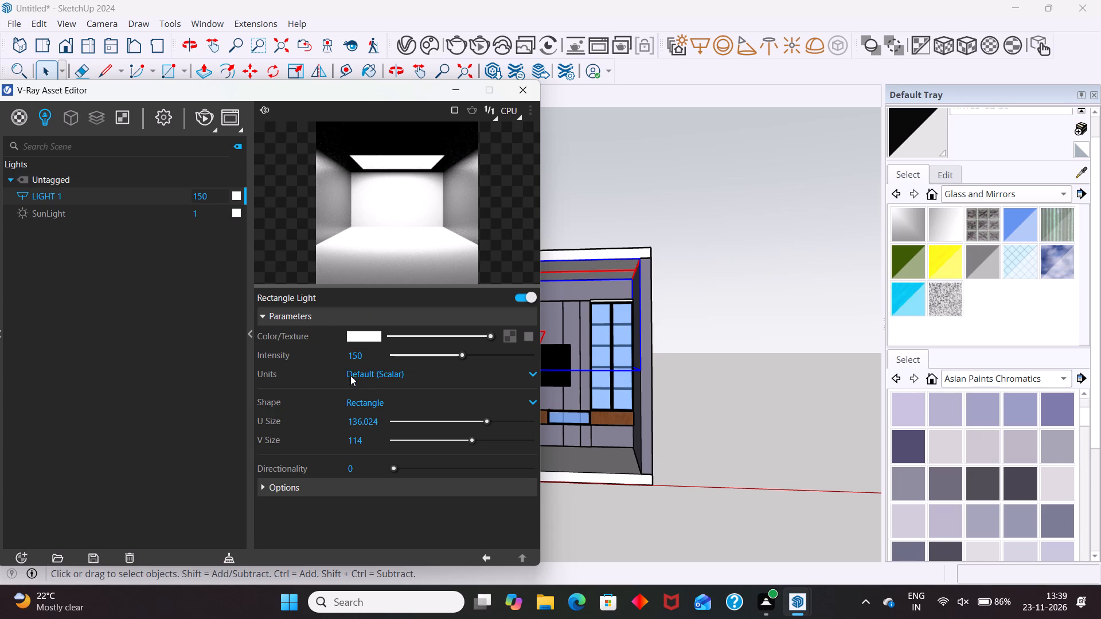
left_click(366, 370)
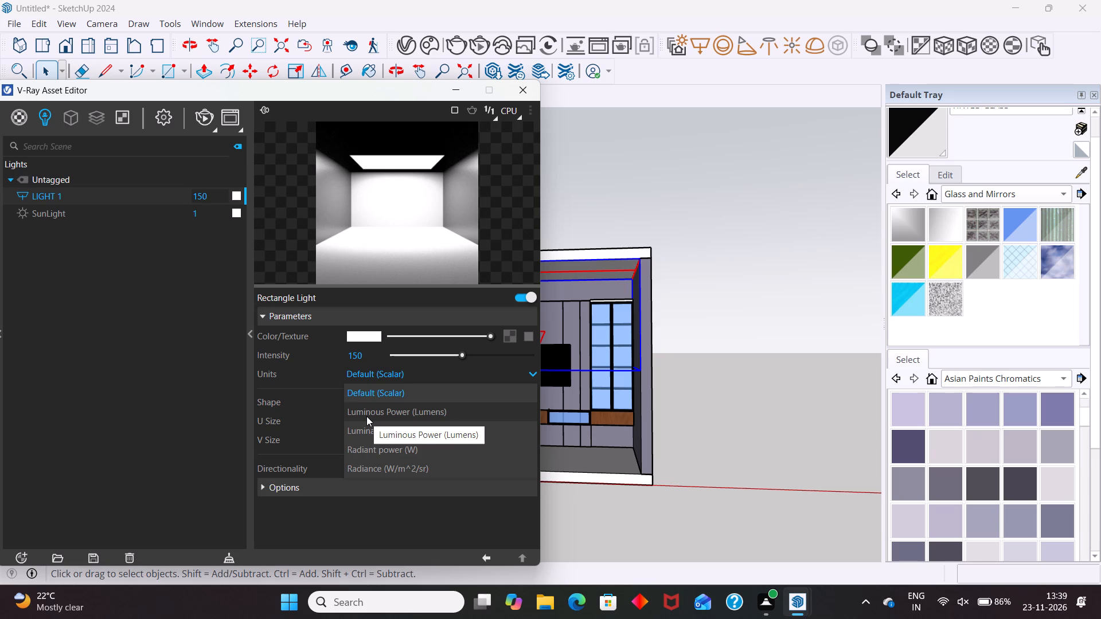
left_click(366, 416)
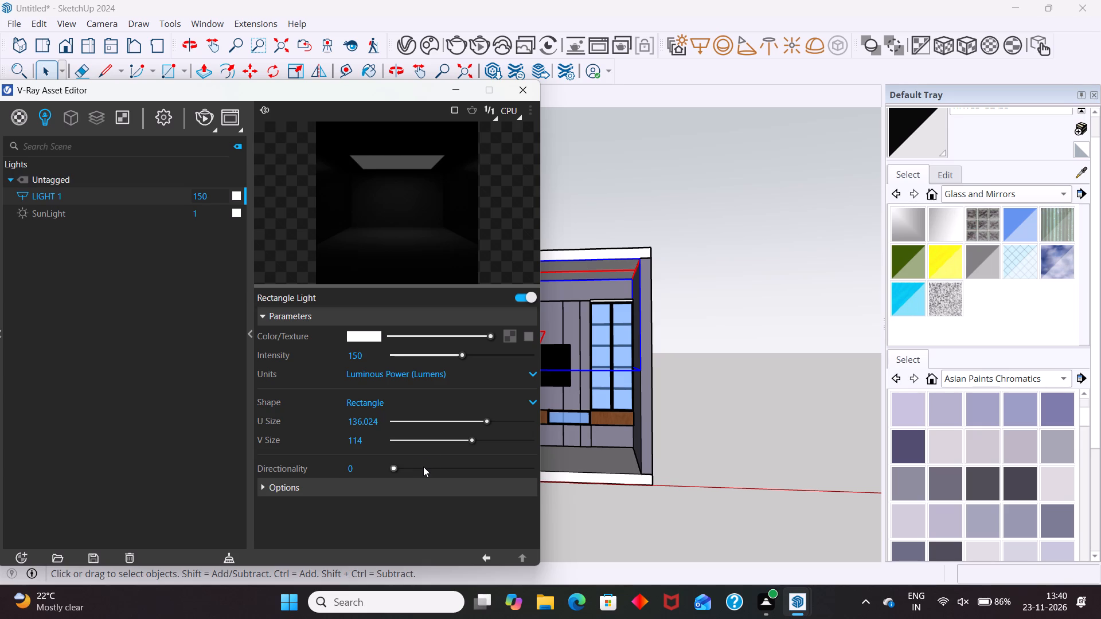
Run an interactive V-Ray render, examine the room's lighting up close, stop the render and close the frame buffer.
left_click(478, 50)
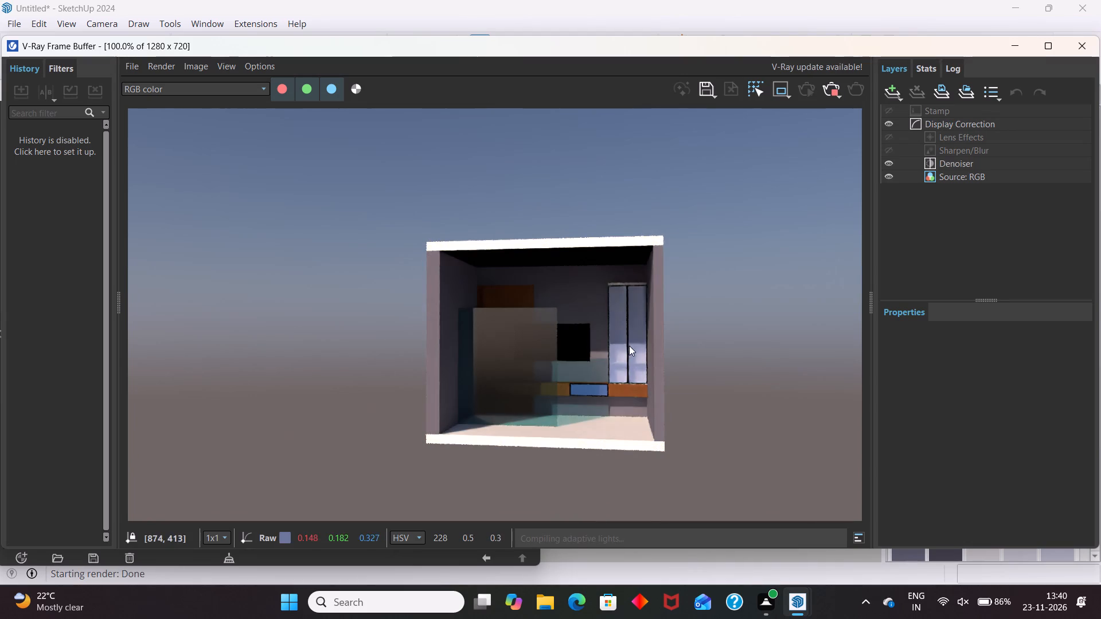
scroll(645, 363, "up", 1)
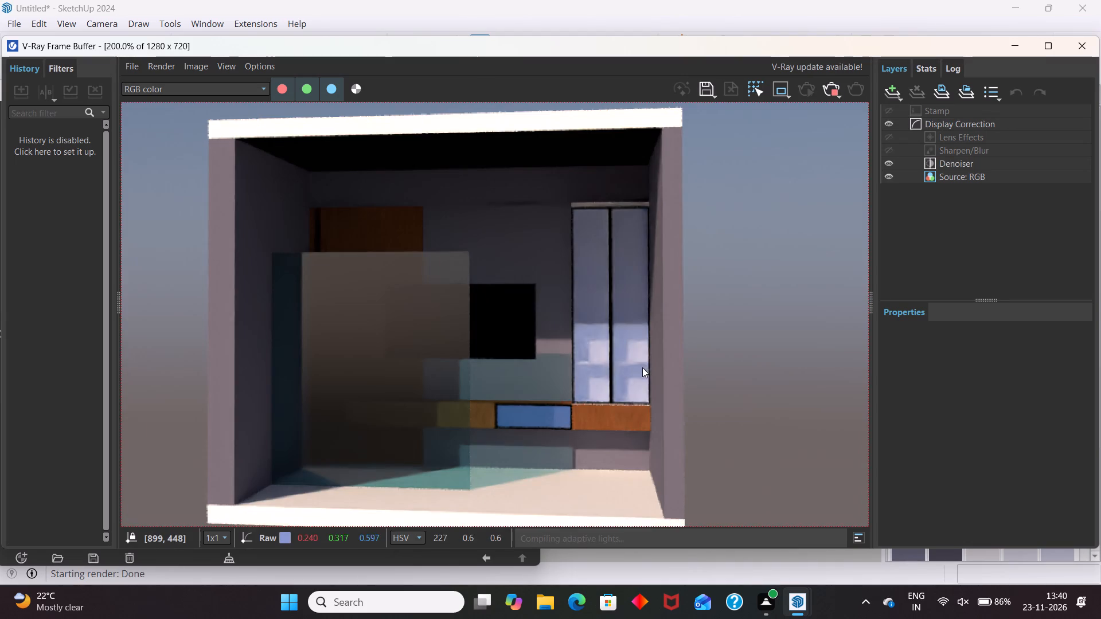
scroll(575, 386, "down", 1)
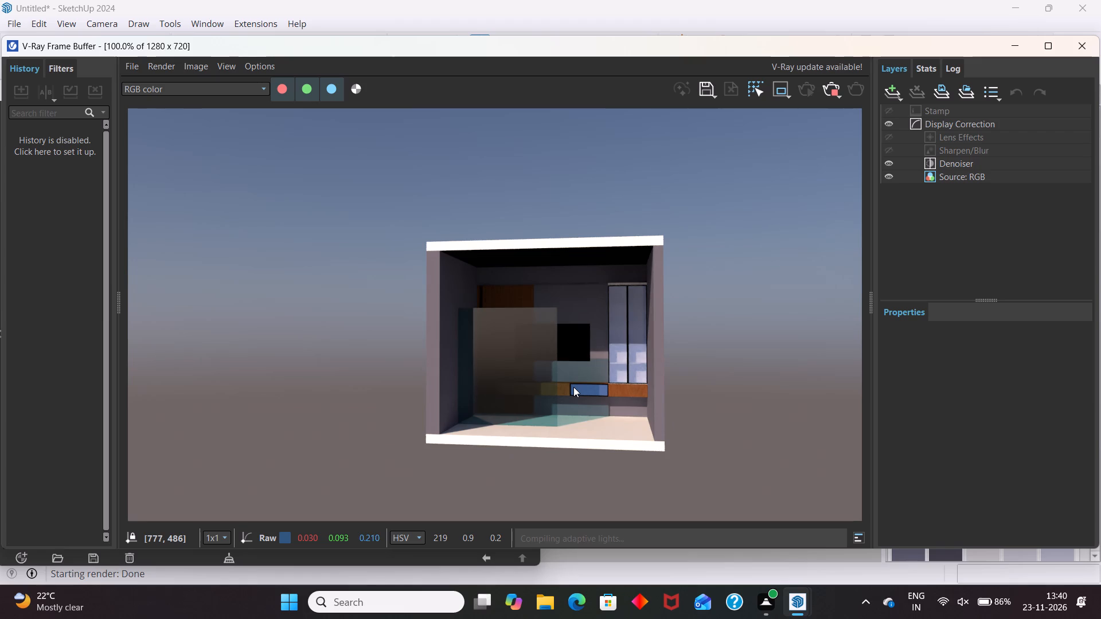
middle_click_drag(527, 350, 544, 278)
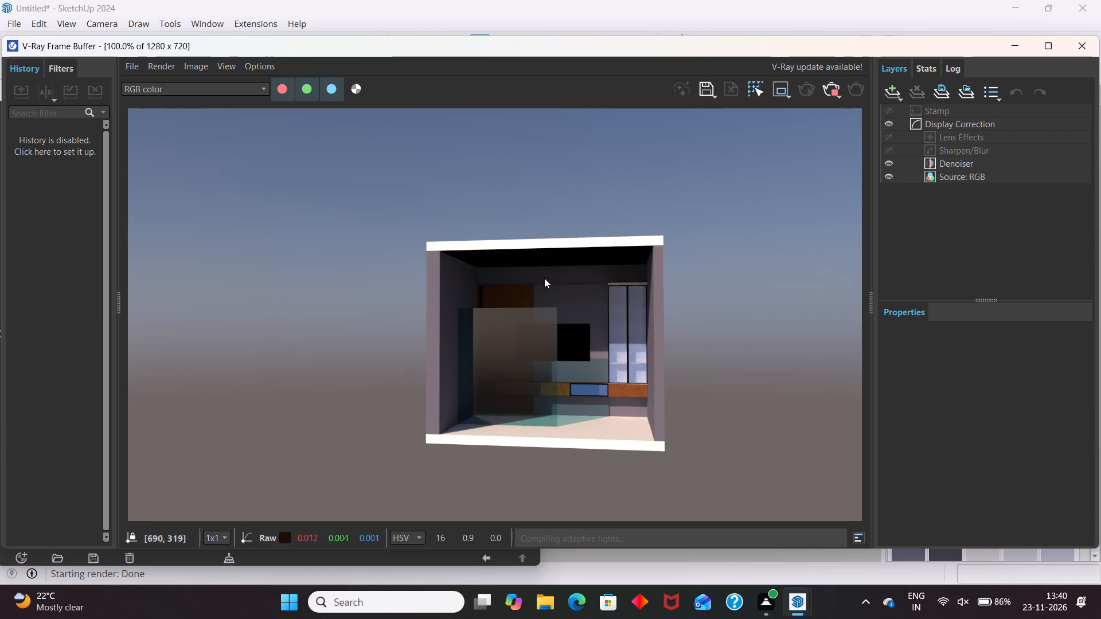
middle_click_drag(544, 278, 555, 274)
scroll(428, 315, "down", 4)
scroll(504, 307, "up", 5)
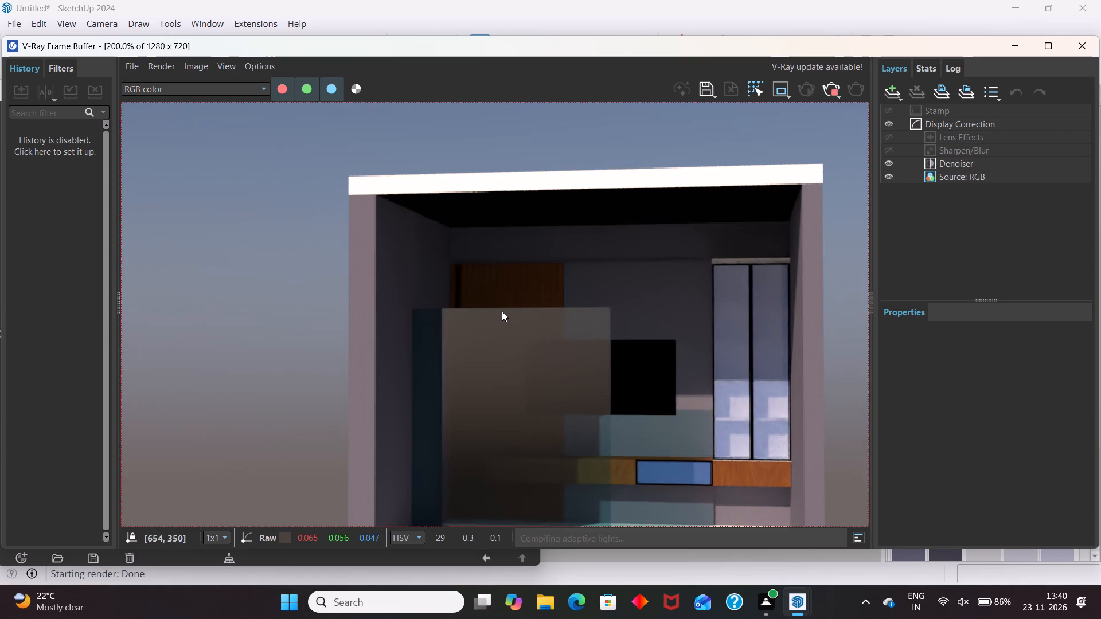
scroll(501, 314, "down", 2)
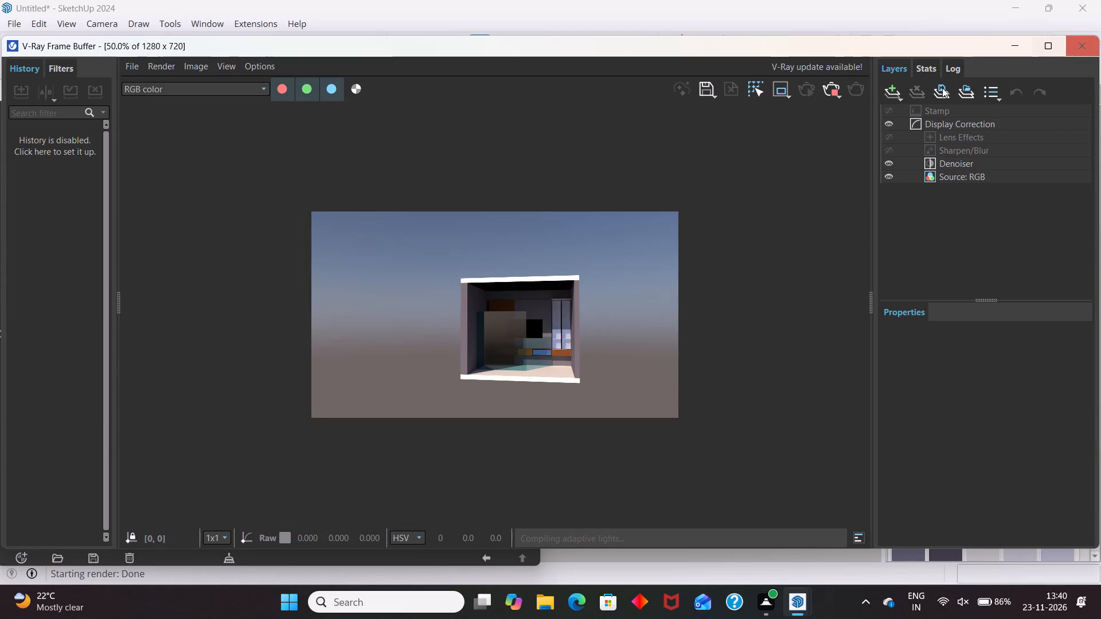
left_click(831, 93)
left_click(1080, 53)
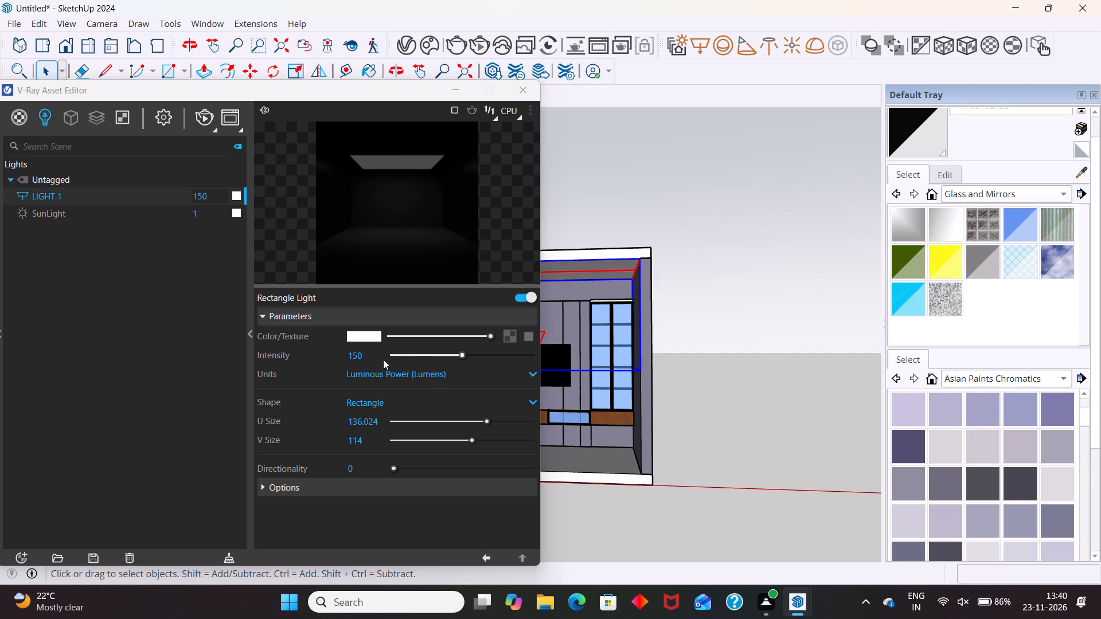
Set LIGHT 1's intensity to 6.
left_click(367, 360)
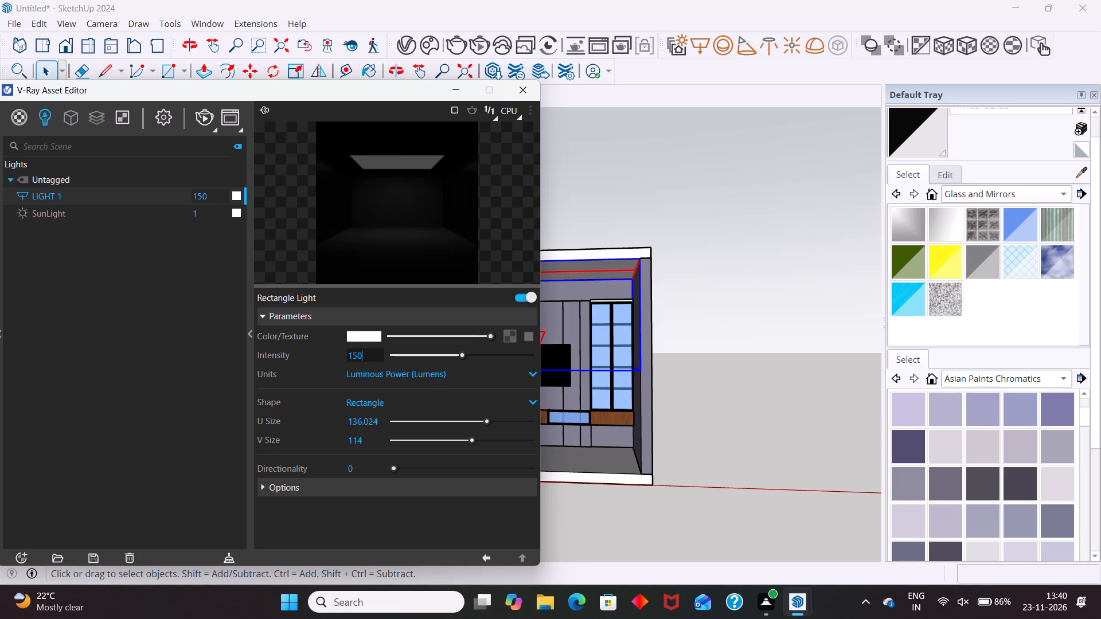
key("BackSpace")
key("BackSpace")
key("BackSpace")
key("BackSpace")
key("BackSpace")
key("BackSpace")
key("BackSpace")
key("6")
key("Return")
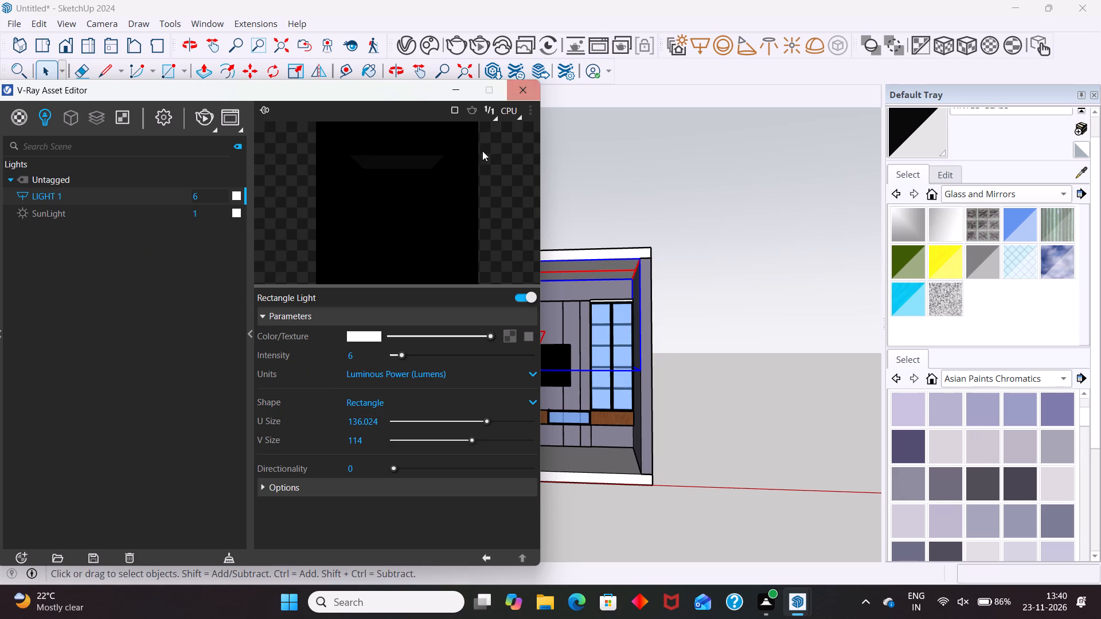
Start an interactive V-Ray render to check the room's lighting, and close the frame buffer.
left_click(480, 39)
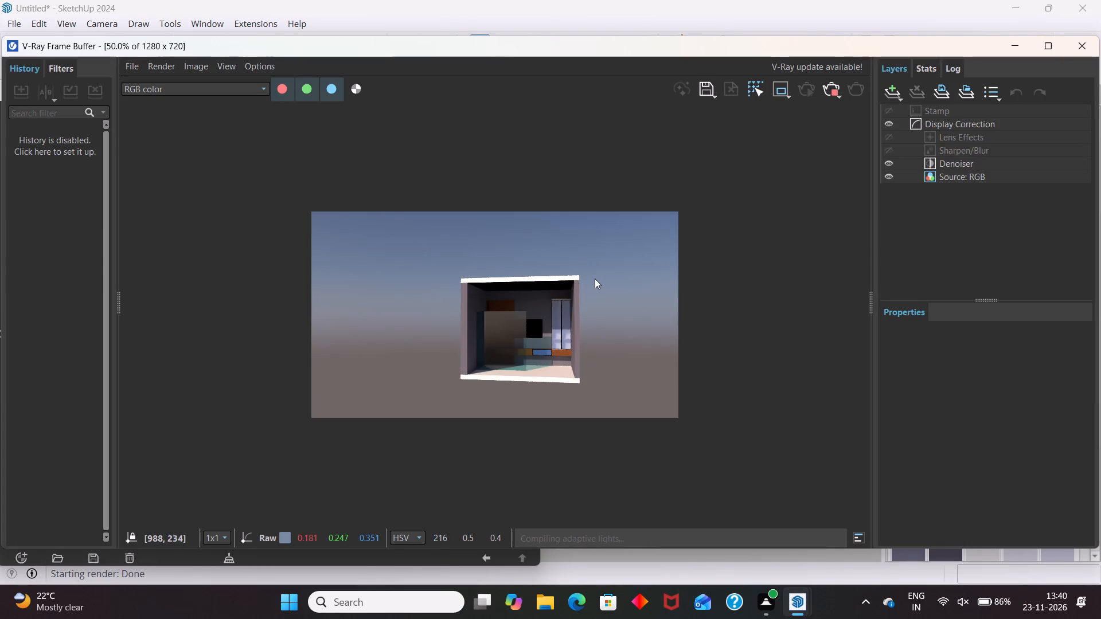
scroll(594, 278, "up", 1)
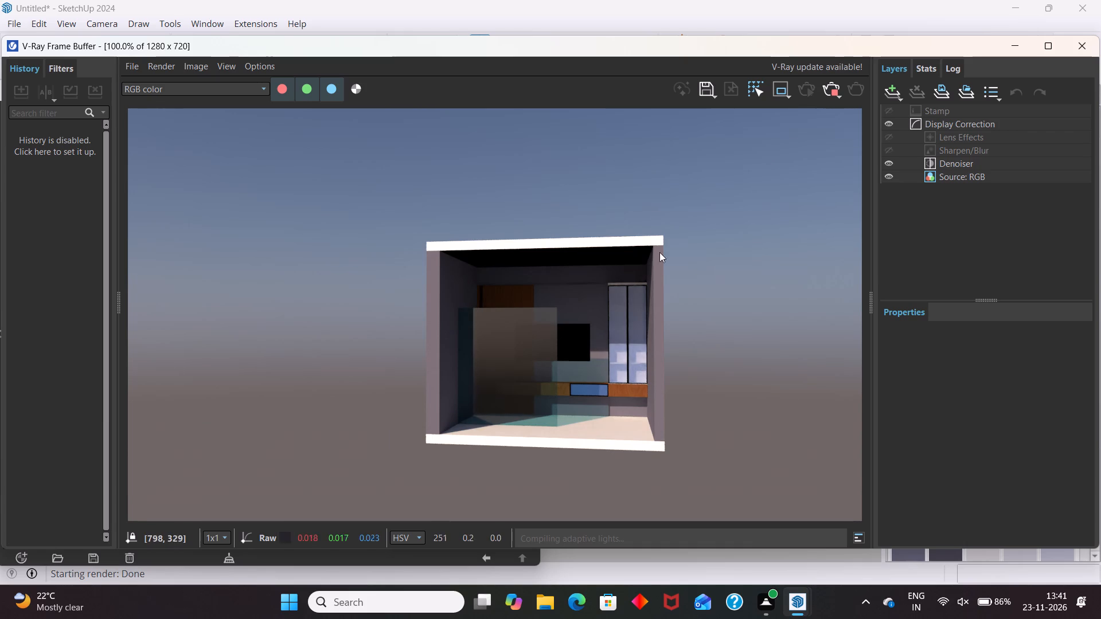
left_click(1083, 37)
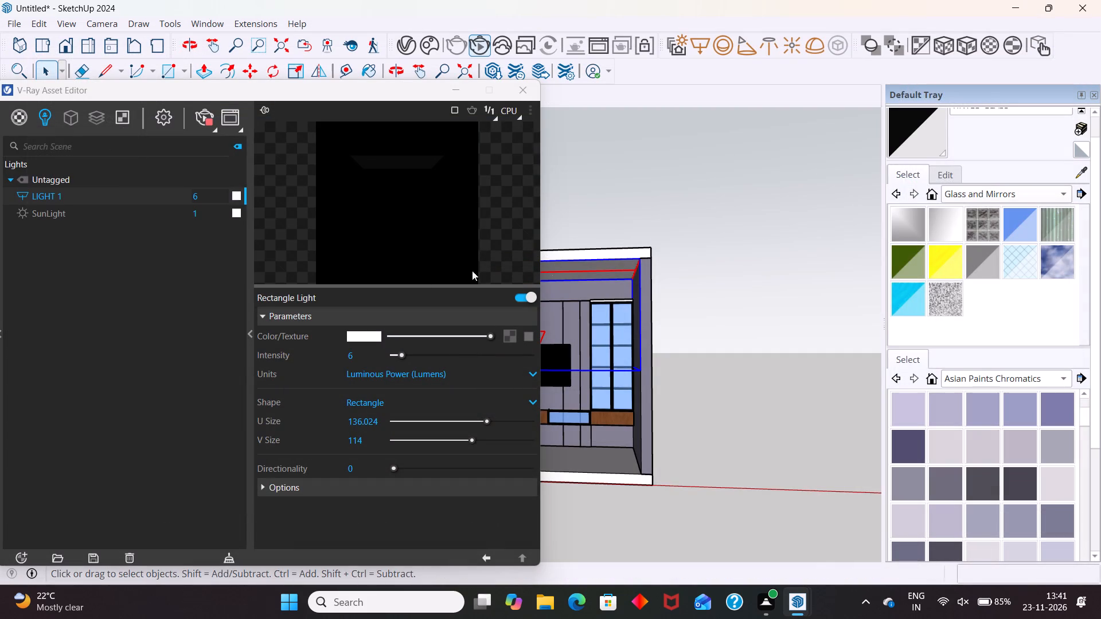
Open LIGHT 1's intensity value for editing.
left_click(373, 356)
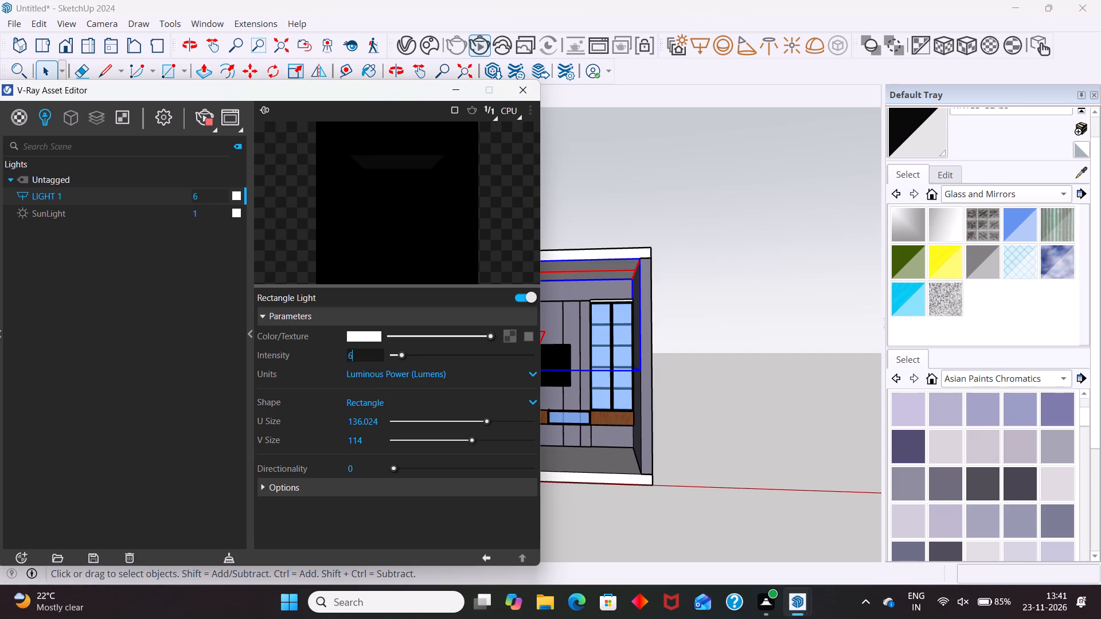
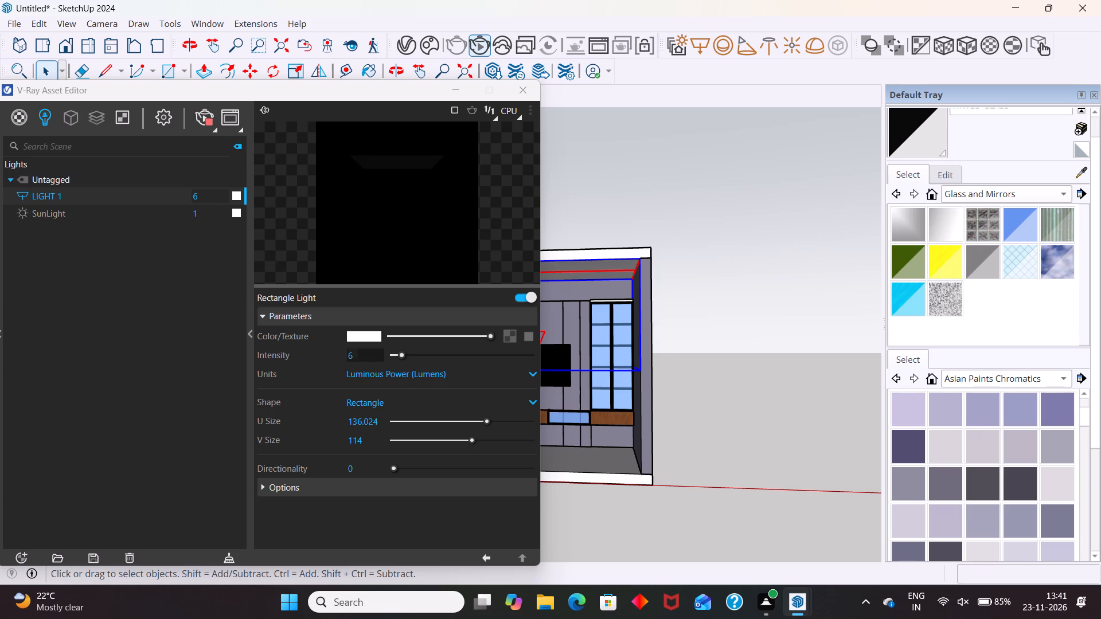
Expand LIGHT 1's Options section and look through the rectangle light's parameters.
scroll(358, 460, "up", 5)
scroll(366, 369, "up", 3)
scroll(368, 392, "down", 11)
scroll(323, 349, "down", 1)
left_click(331, 482)
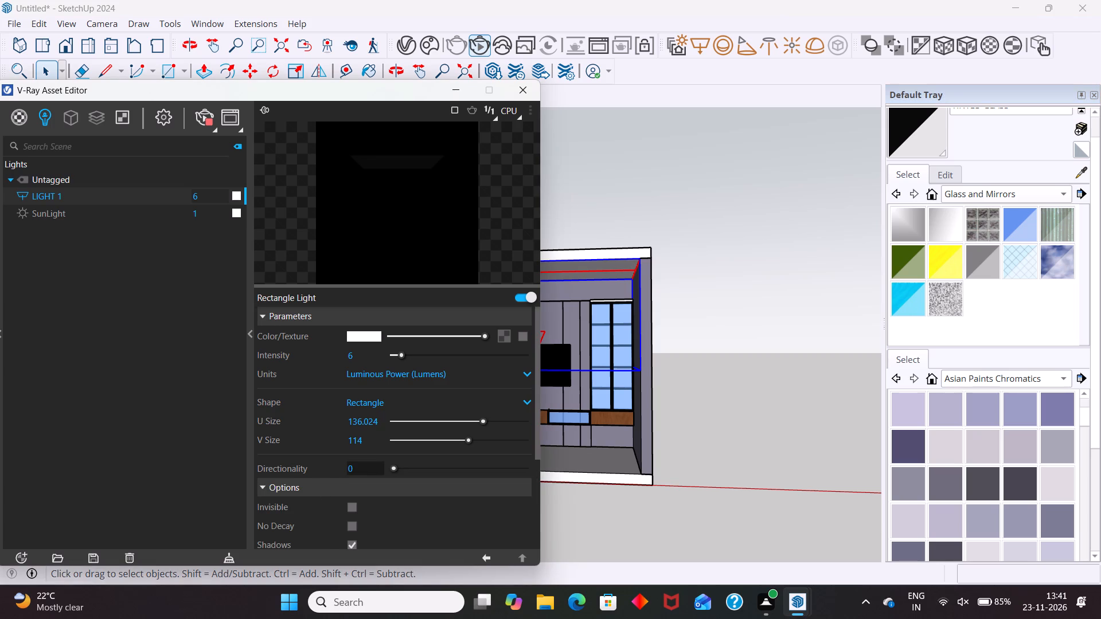
scroll(358, 471, "down", 6)
scroll(350, 481, "up", 5)
scroll(353, 355, "up", 4)
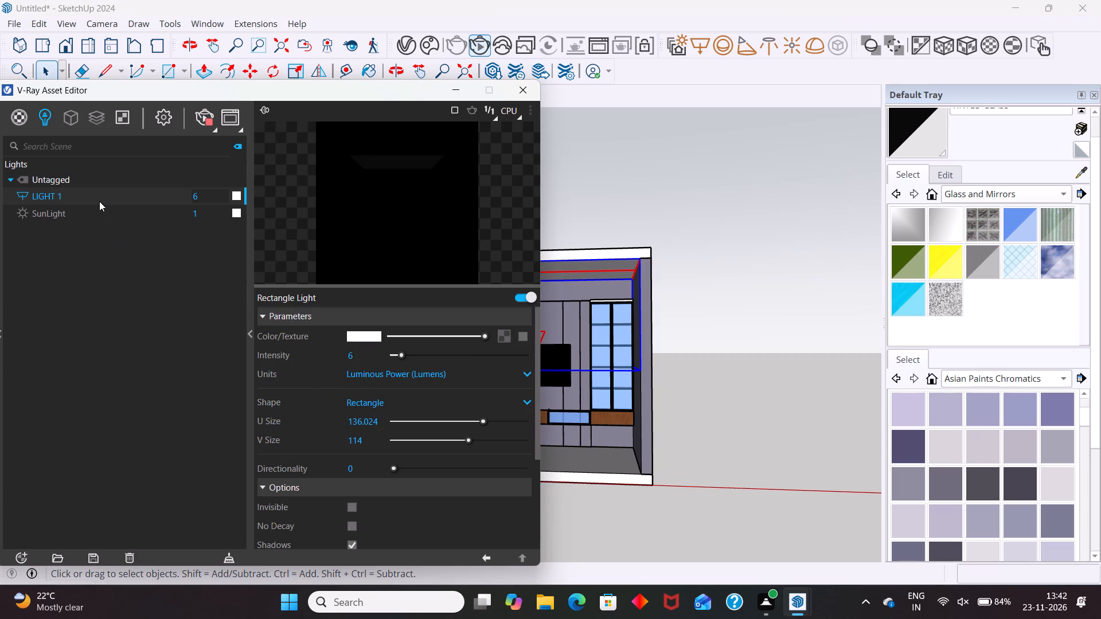
left_click(99, 201)
Open the TINTED GLASS material and look through its settings.
left_click(13, 110)
scroll(103, 420, "down", 20)
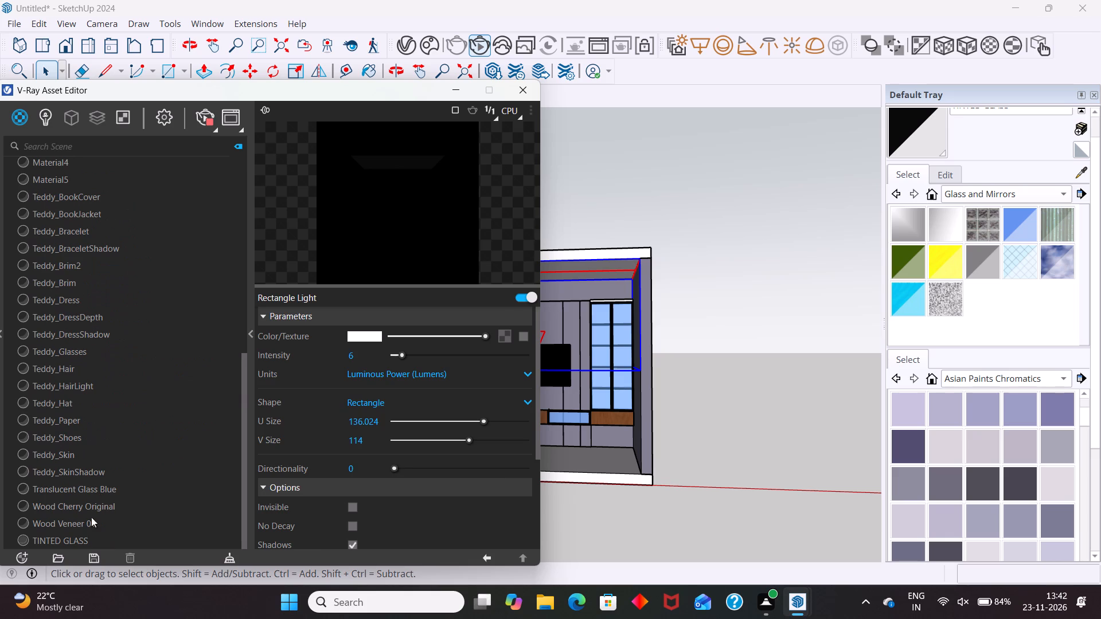
left_click(83, 534)
scroll(318, 485, "down", 3)
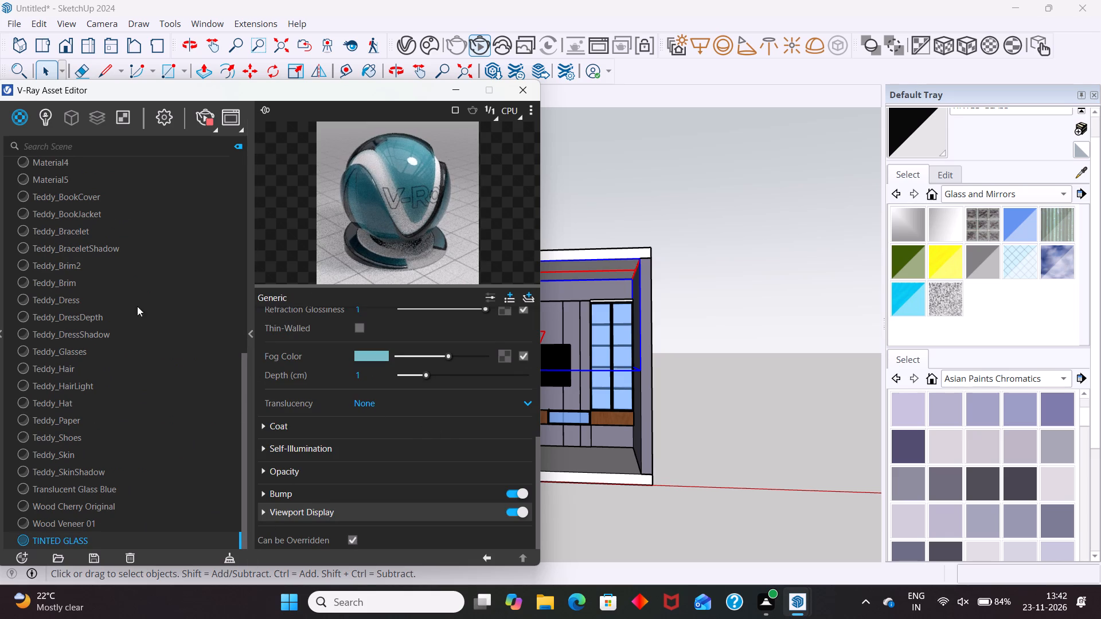
Return to the scene lights and set LIGHT 1's intensity to 150.
left_click(40, 121)
left_click(76, 197)
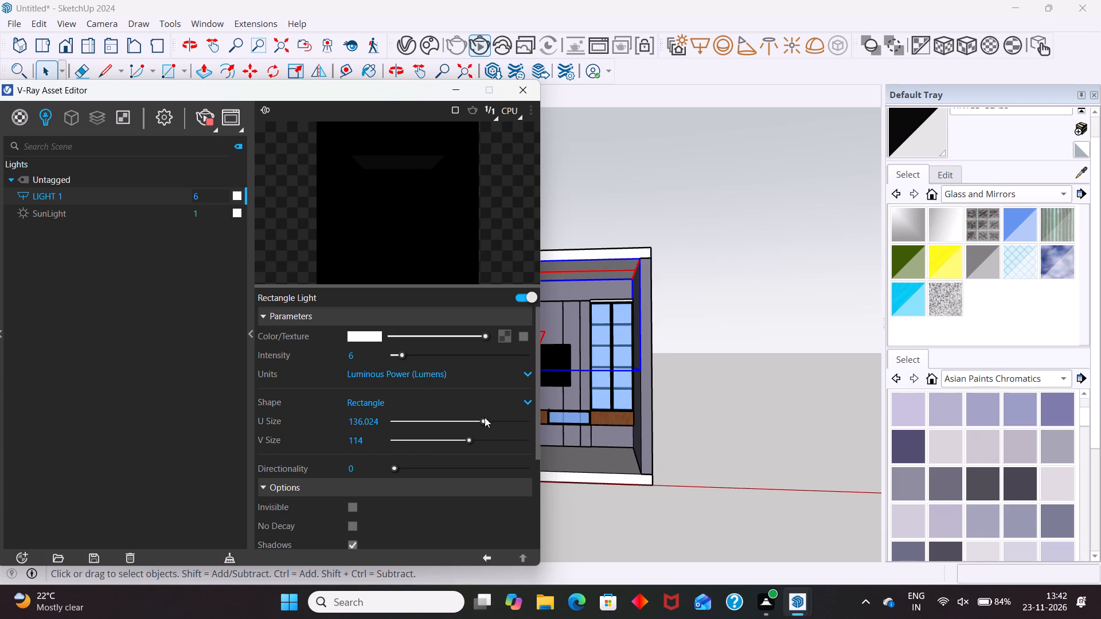
left_click_drag(401, 353, 432, 346)
left_click_drag(432, 346, 534, 352)
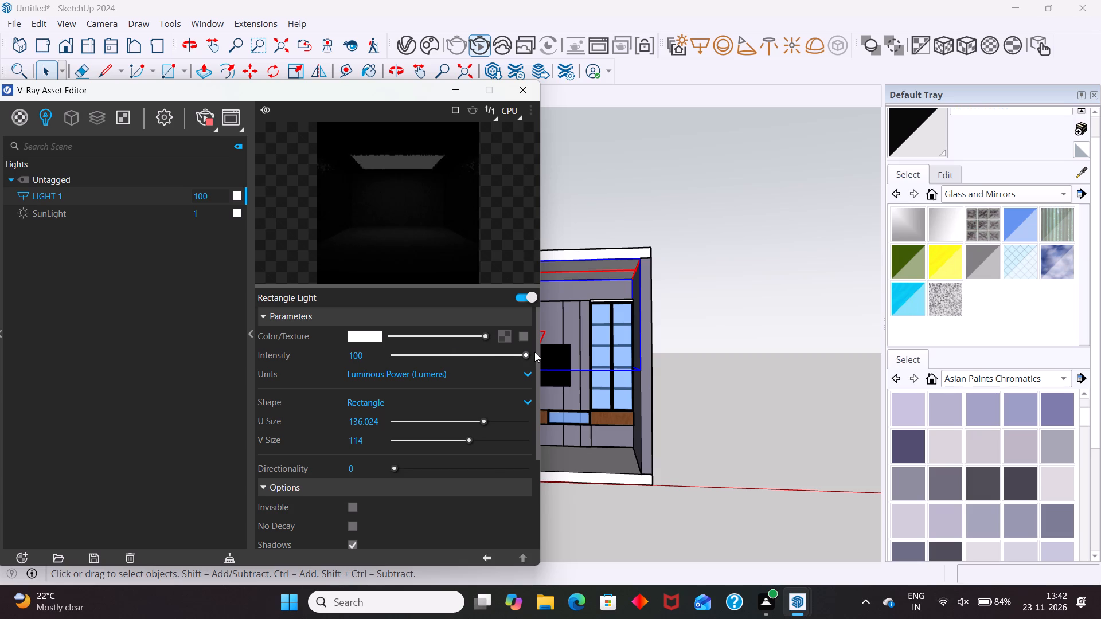
left_click_drag(534, 352, 547, 352)
left_click(361, 352)
key("BackSpace")
key("BackSpace")
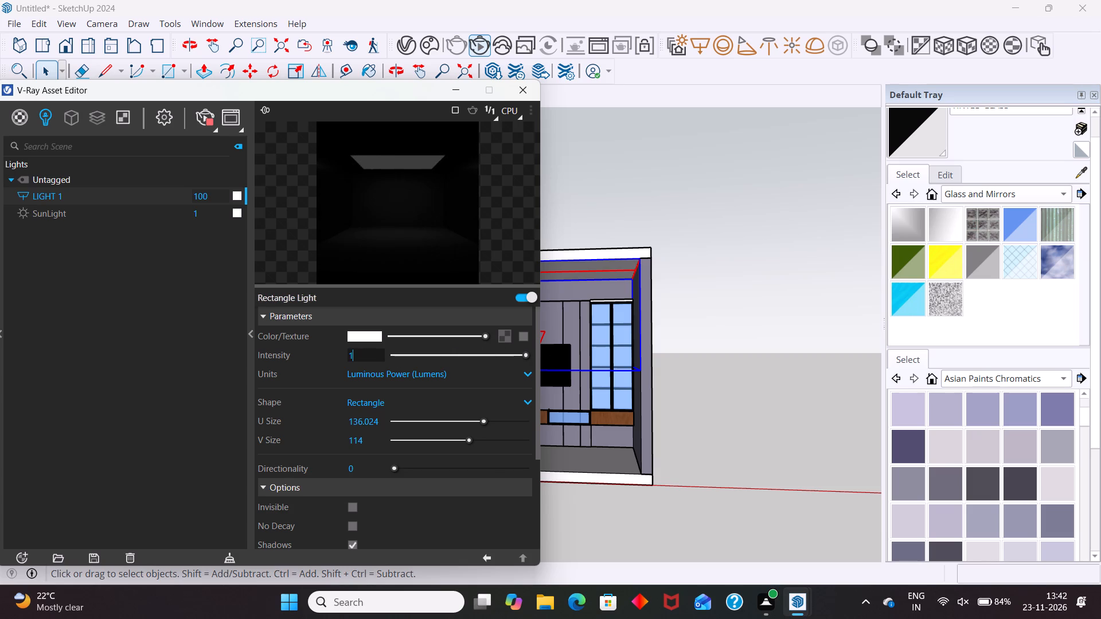
type("50")
key("Return")
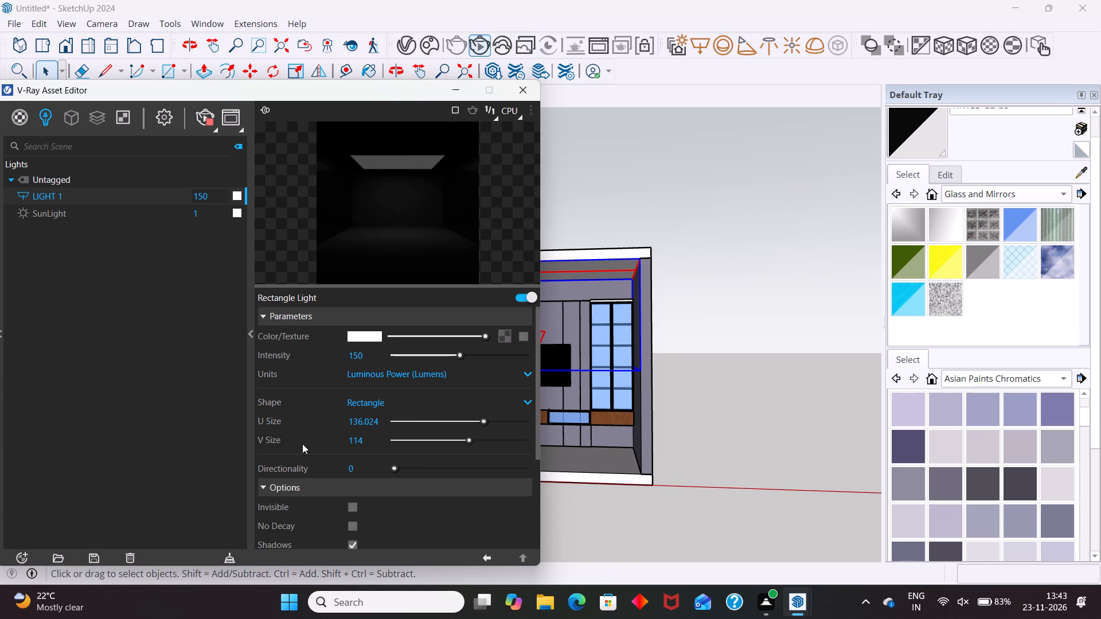
right_click(93, 198)
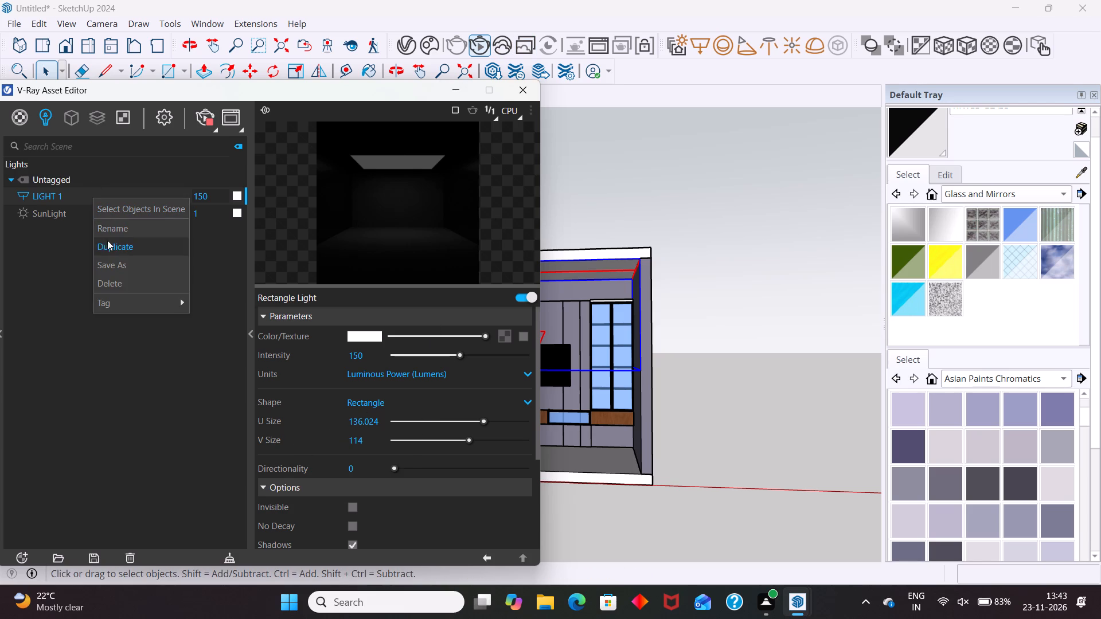
left_click(71, 263)
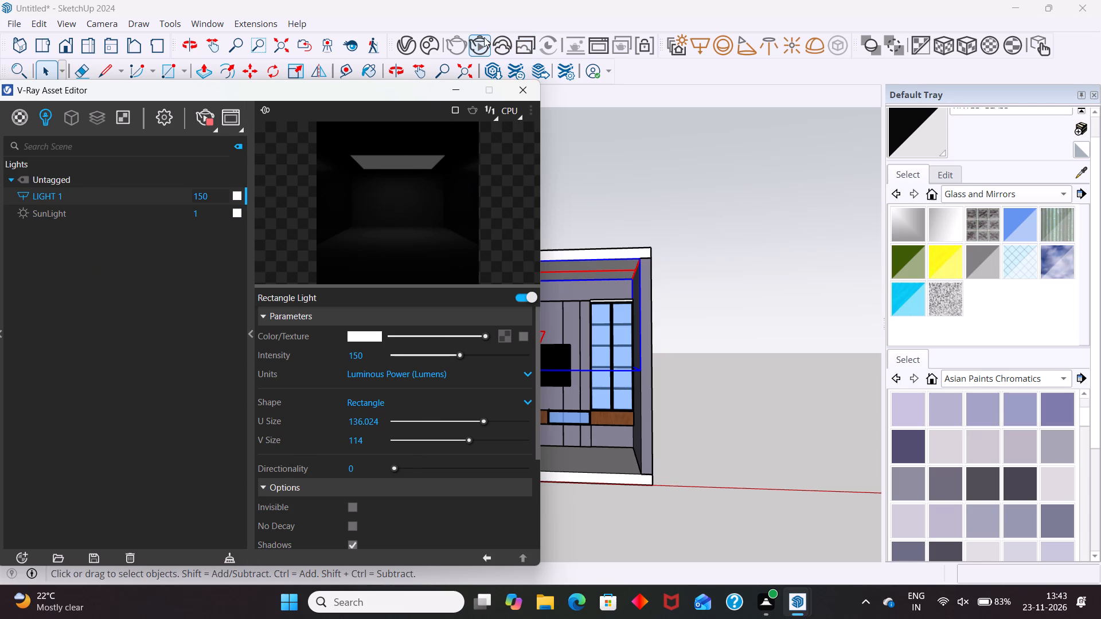
Restart the interactive V-Ray render, examine the room's lighting up close, stop the render and close the frame buffer.
left_click(482, 40)
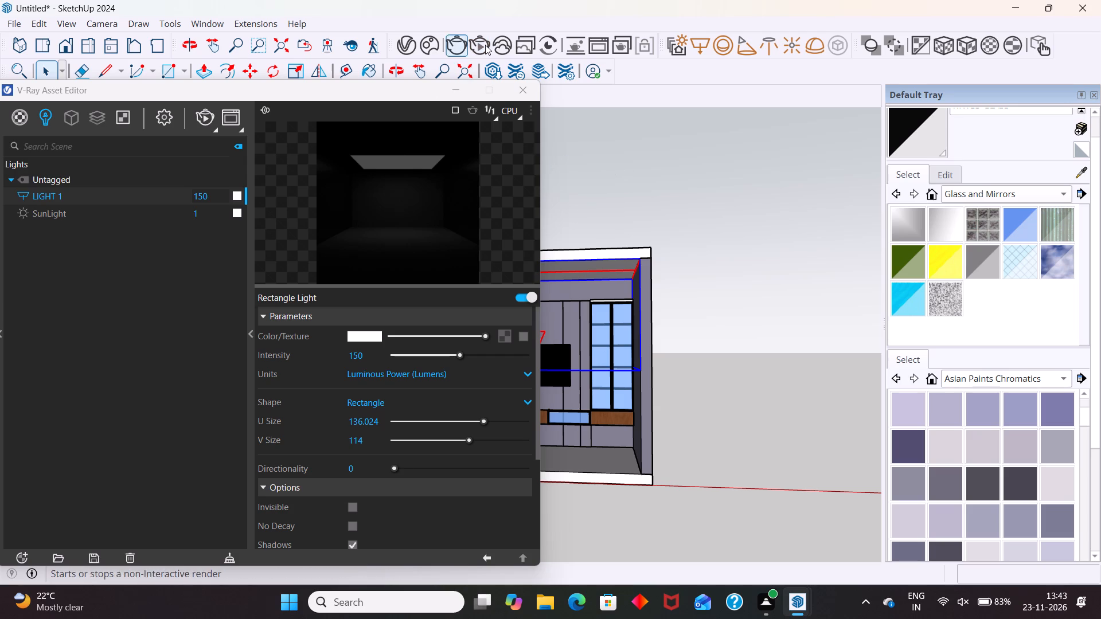
left_click(485, 44)
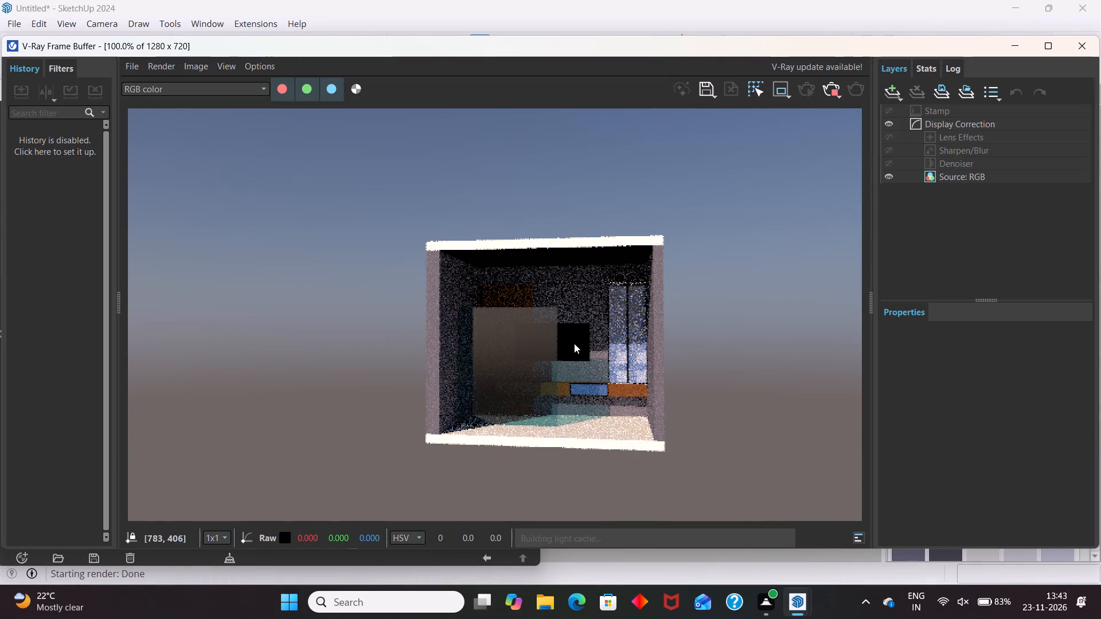
scroll(530, 367, "up", 2)
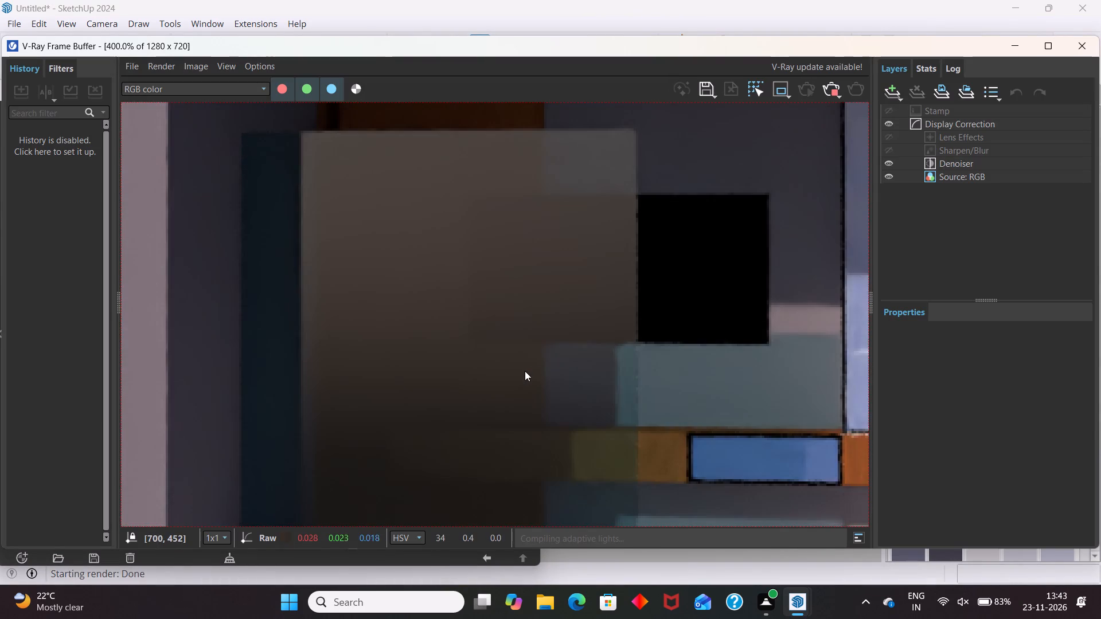
scroll(486, 369, "down", 4)
scroll(523, 324, "up", 4)
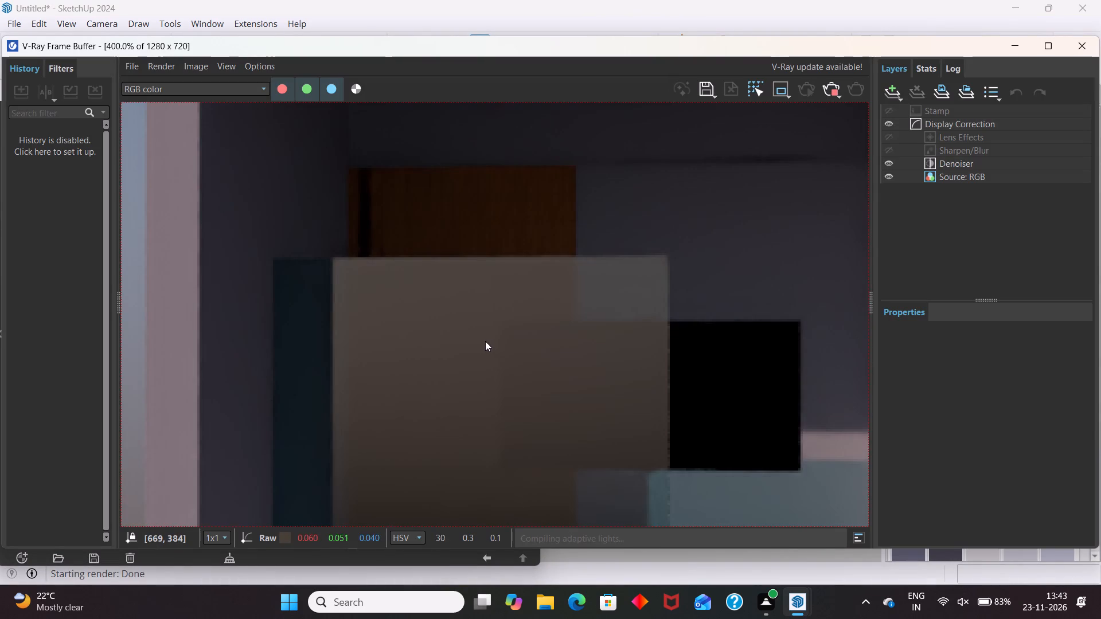
scroll(485, 341, "down", 3)
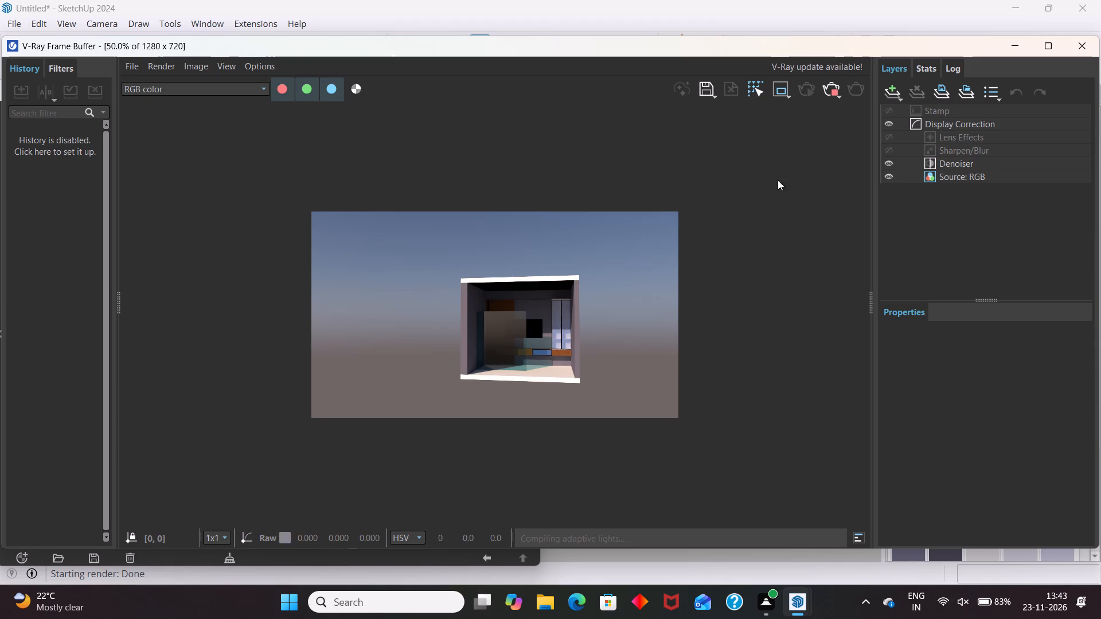
left_click(830, 88)
left_click(1080, 49)
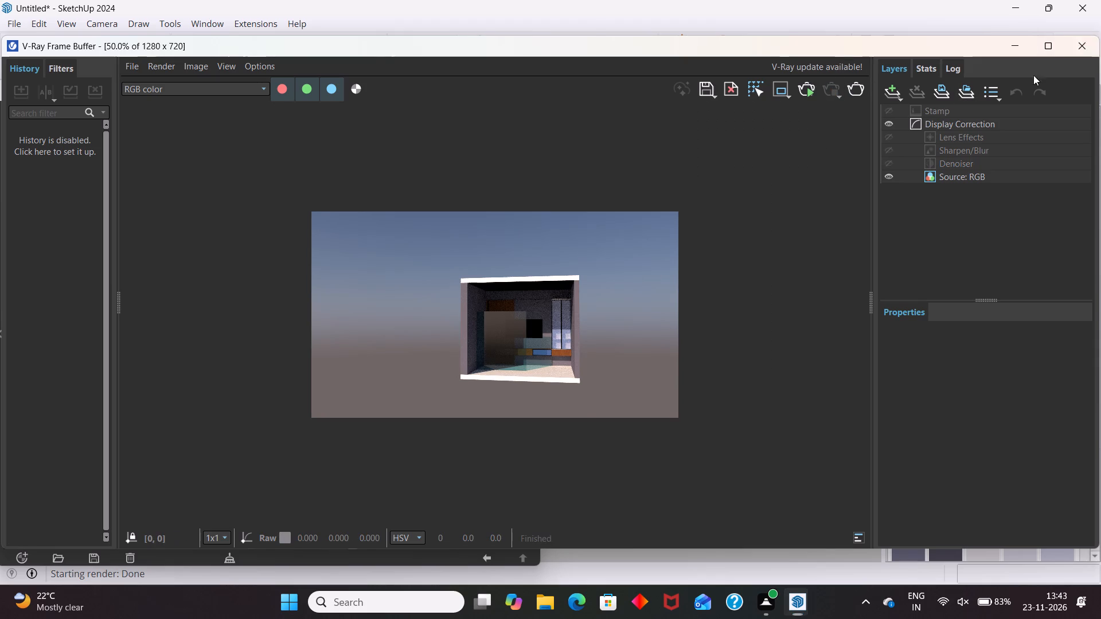
Change LIGHT 1's intensity units to Default (Scalar).
scroll(596, 340, "up", 1)
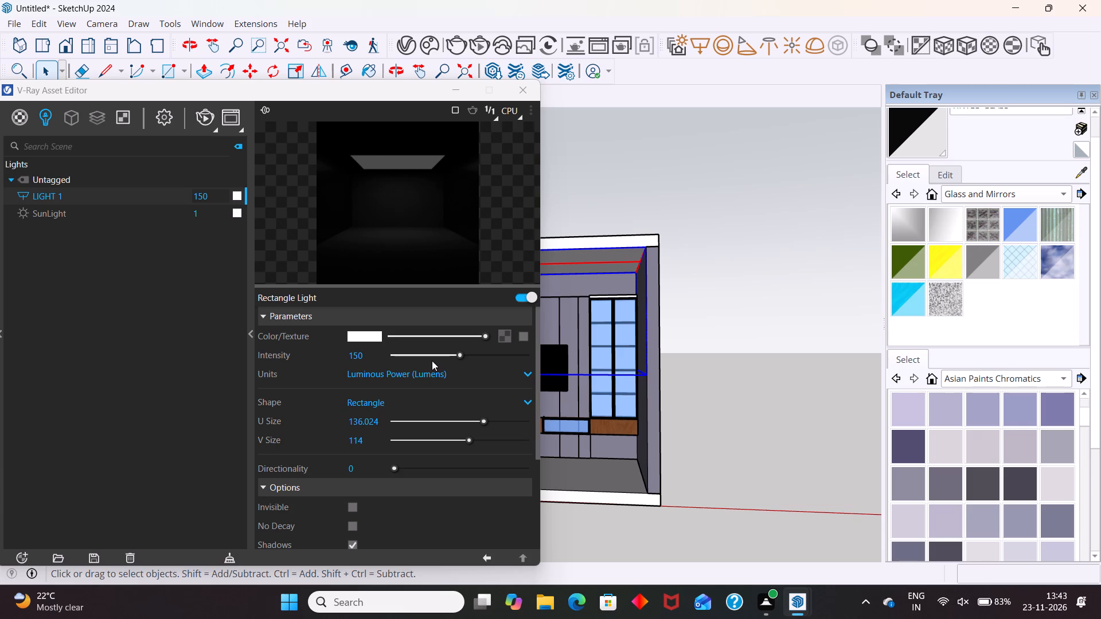
left_click(439, 370)
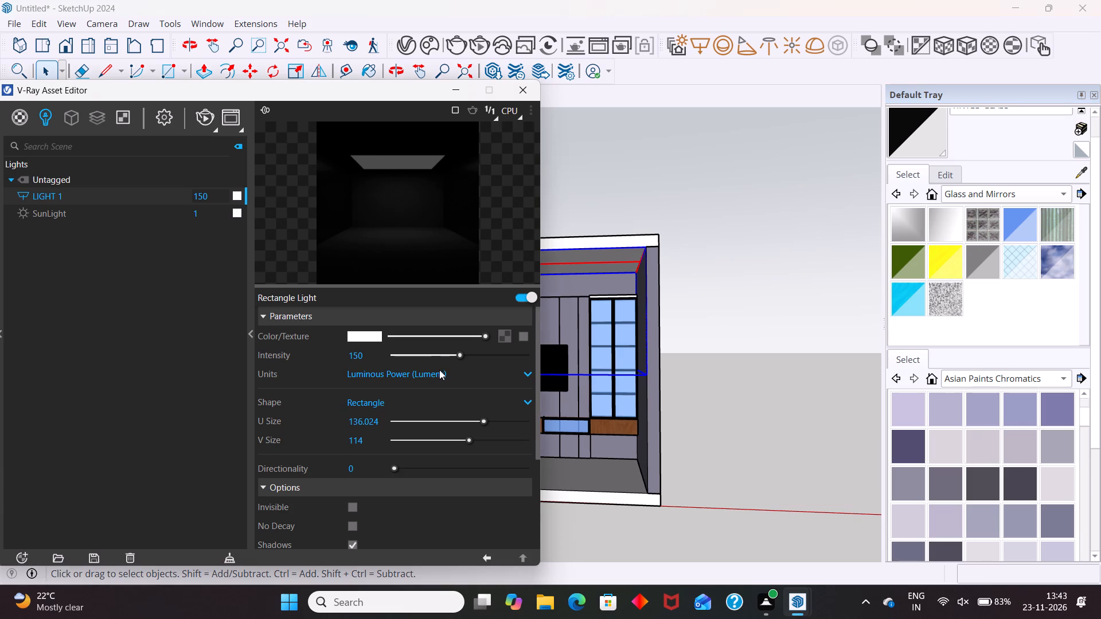
left_click(428, 386)
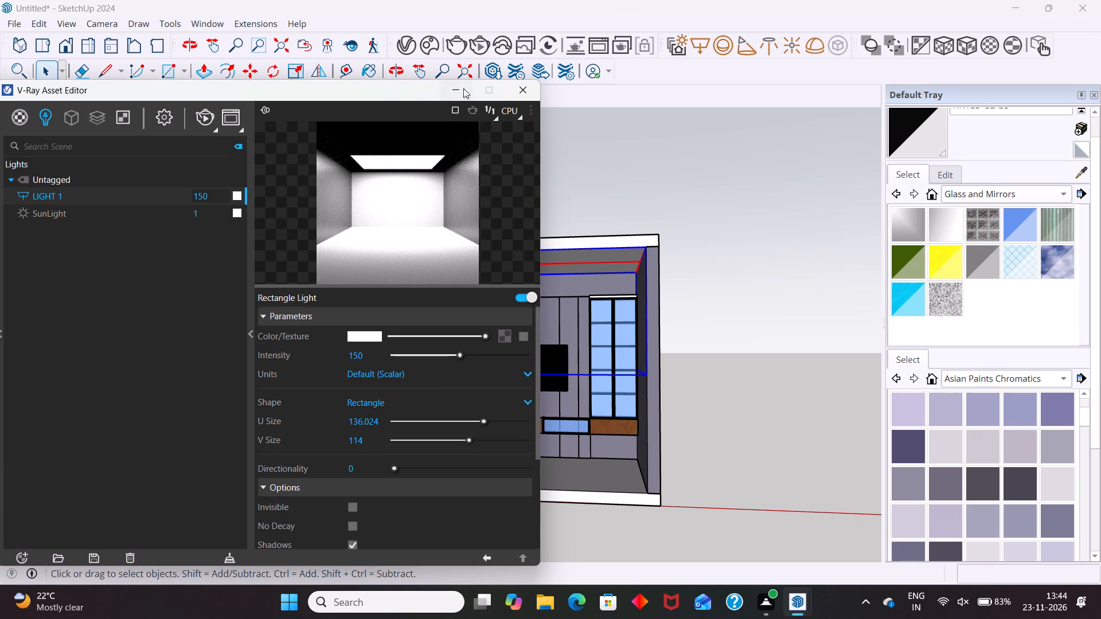
Run an interactive V-Ray render, inspect the room's lighting, restart the render and close the frame buffer.
left_click(475, 43)
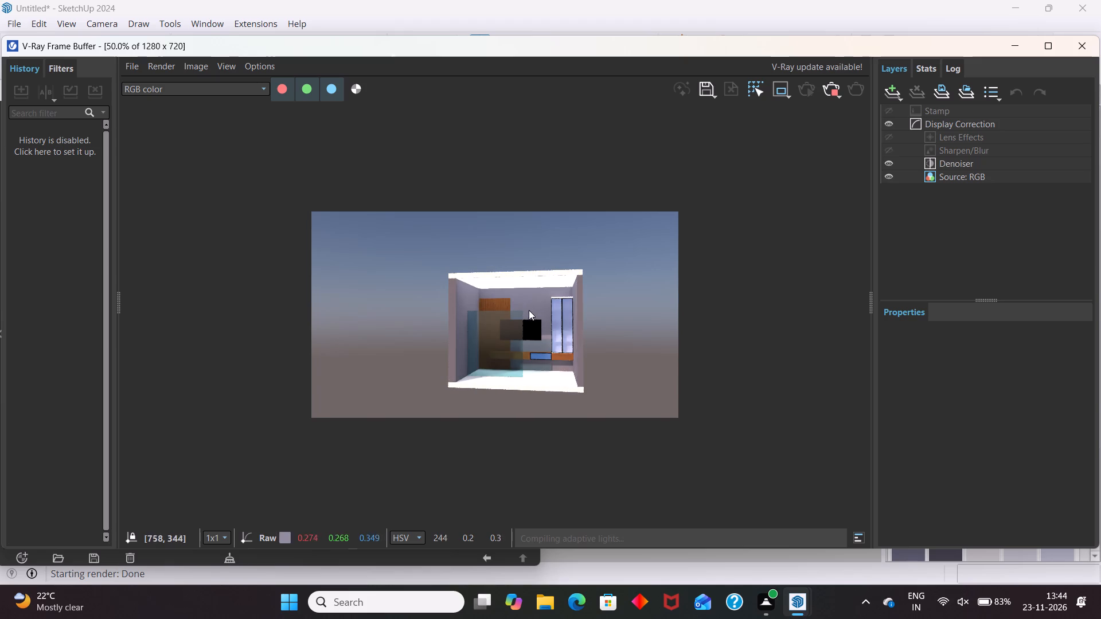
scroll(528, 314, "up", 2)
scroll(520, 332, "down", 2)
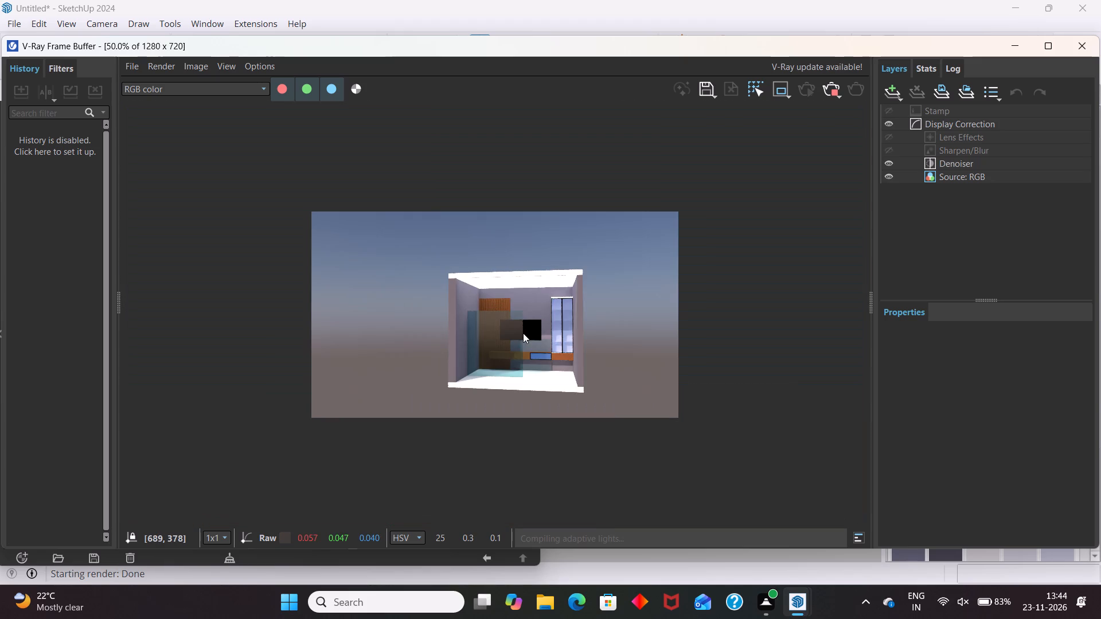
scroll(525, 334, "up", 1)
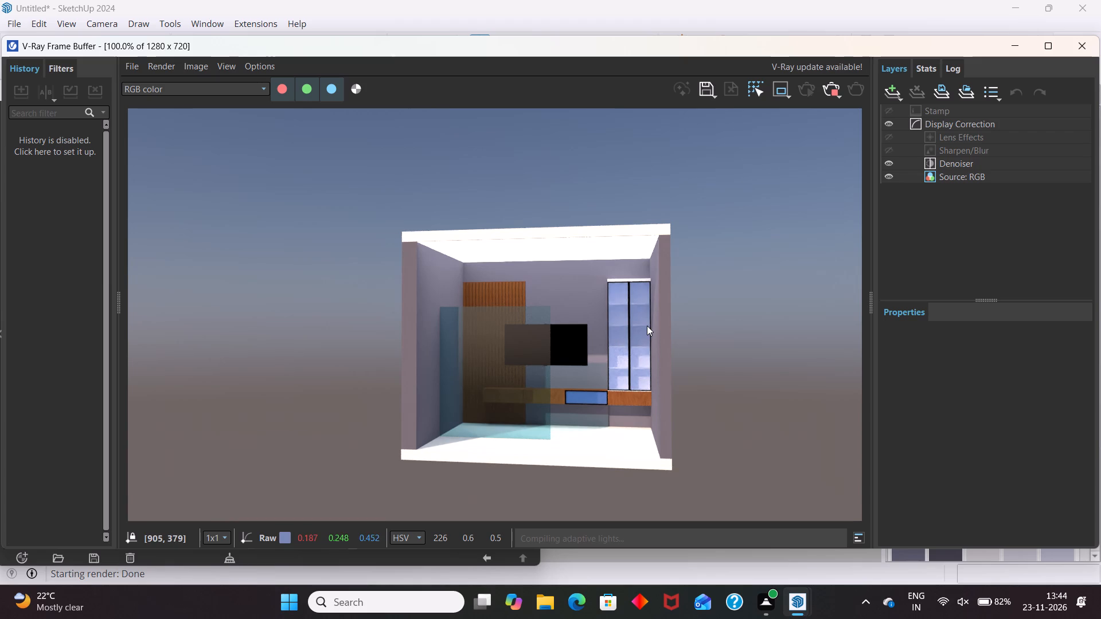
left_click(823, 80)
left_click(802, 87)
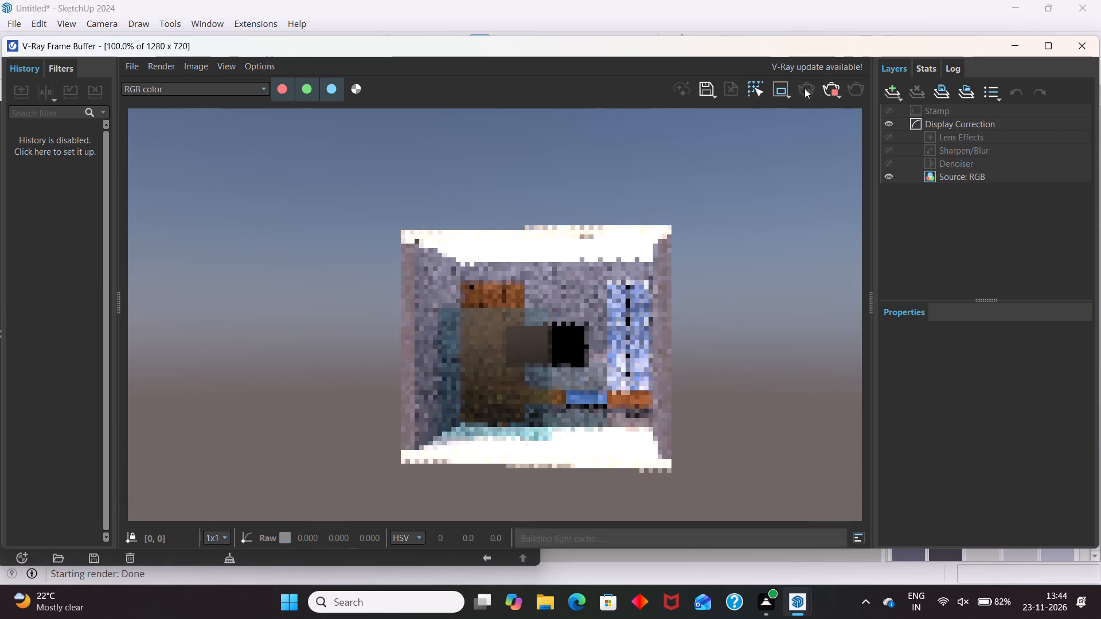
left_click(1083, 39)
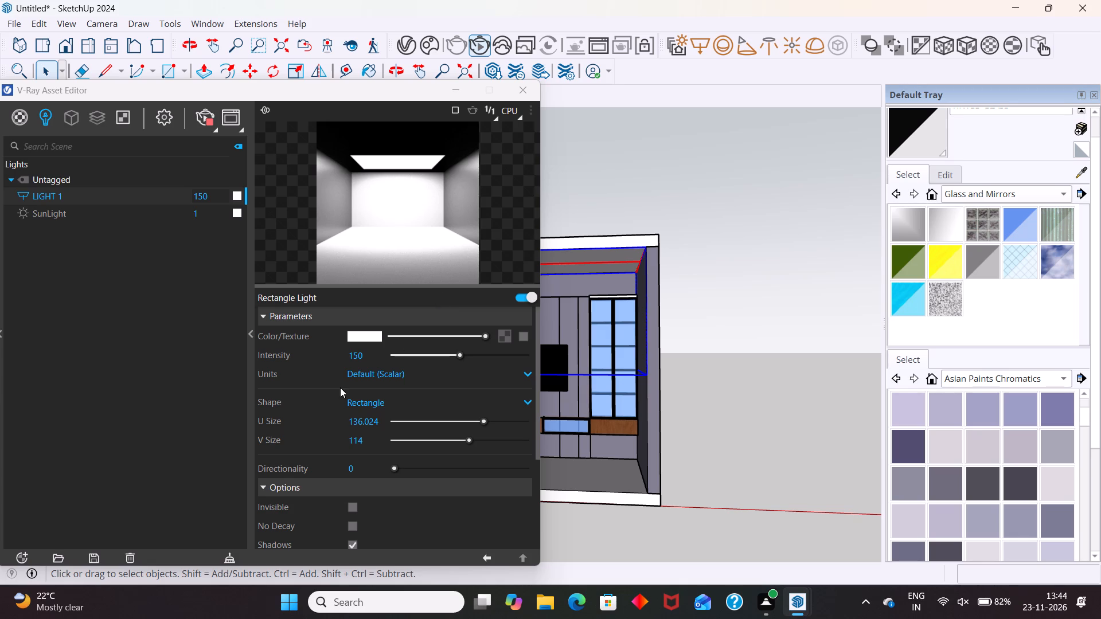
Look over LIGHT 1's options and open the TINTED GLASS material's refraction fog settings.
scroll(324, 463, "down", 4)
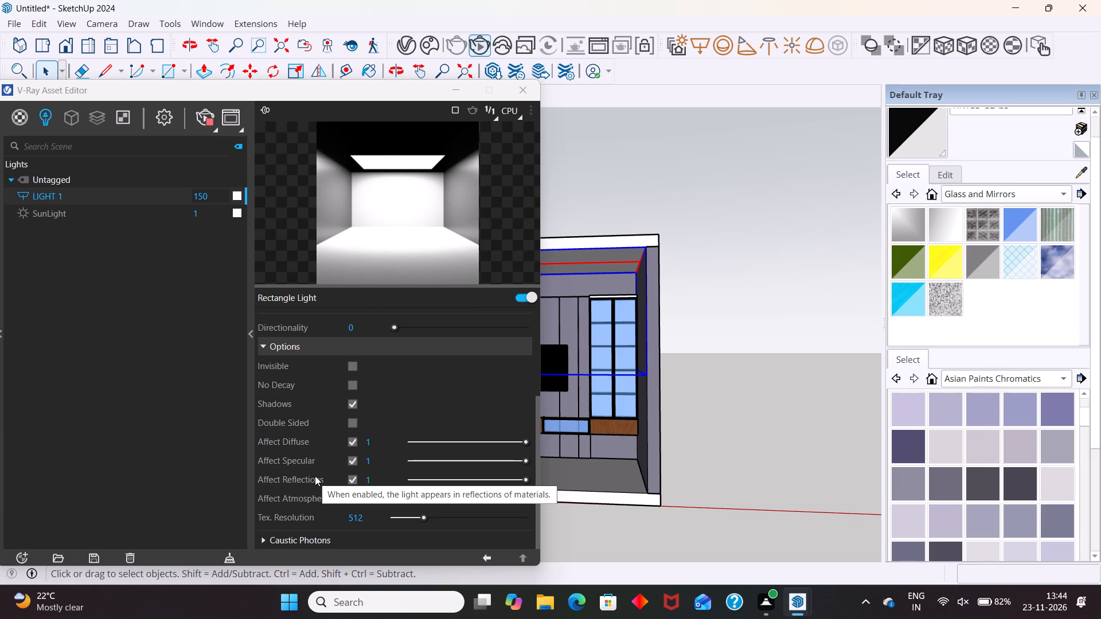
left_click(21, 119)
scroll(104, 470, "down", 2)
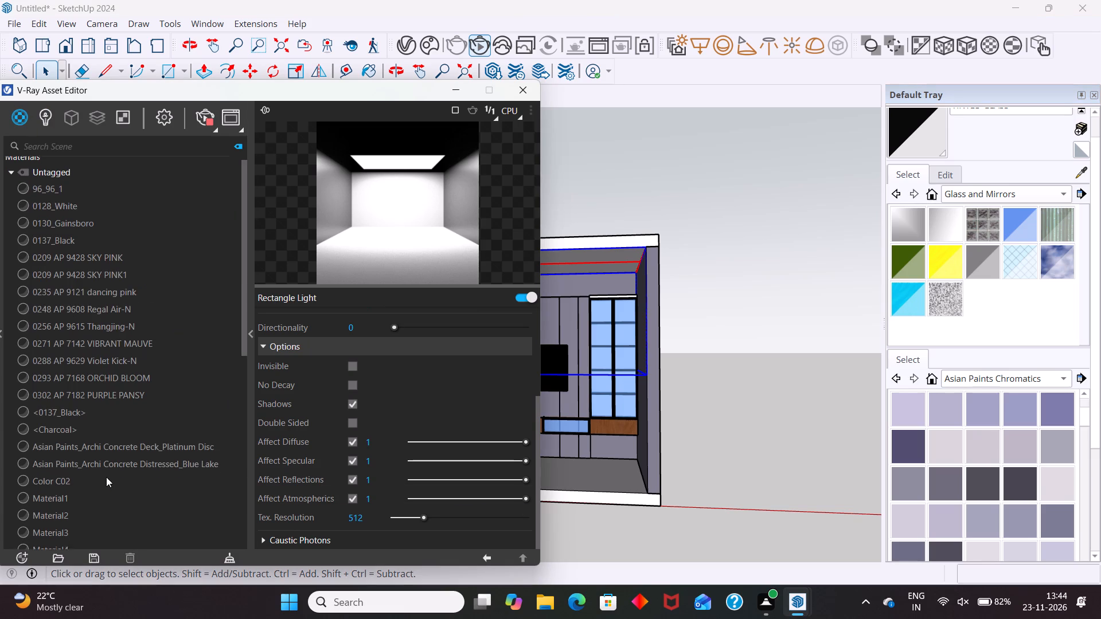
scroll(106, 477, "down", 17)
left_click(111, 543)
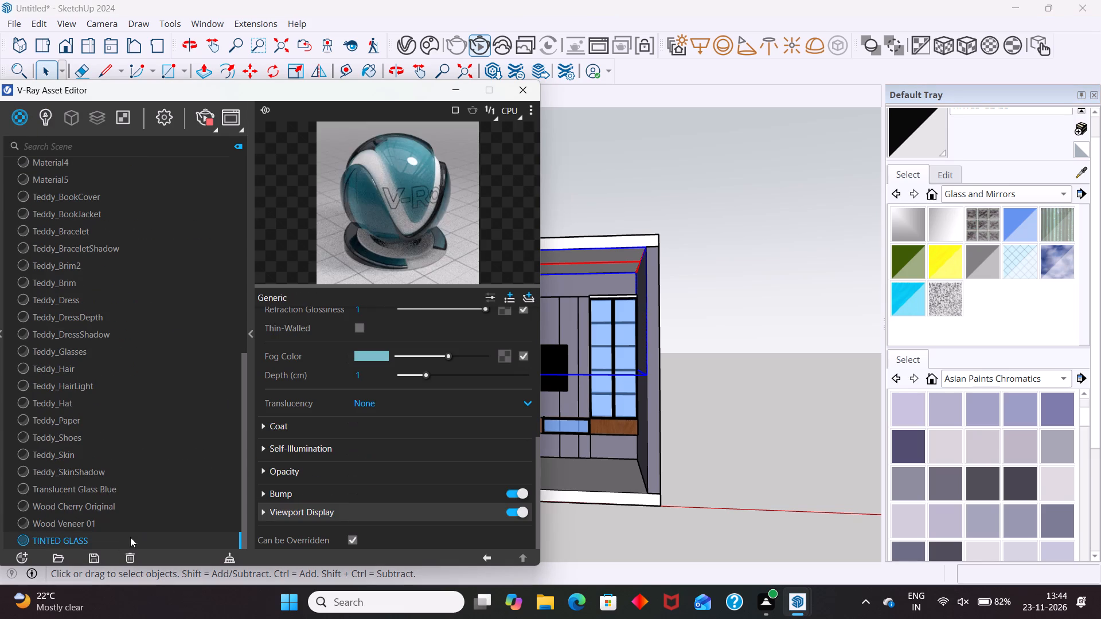
scroll(313, 508, "down", 2)
Start an interactive V-Ray render and fit the frame buffer beside the material settings, with the whole image in view.
left_click(473, 33)
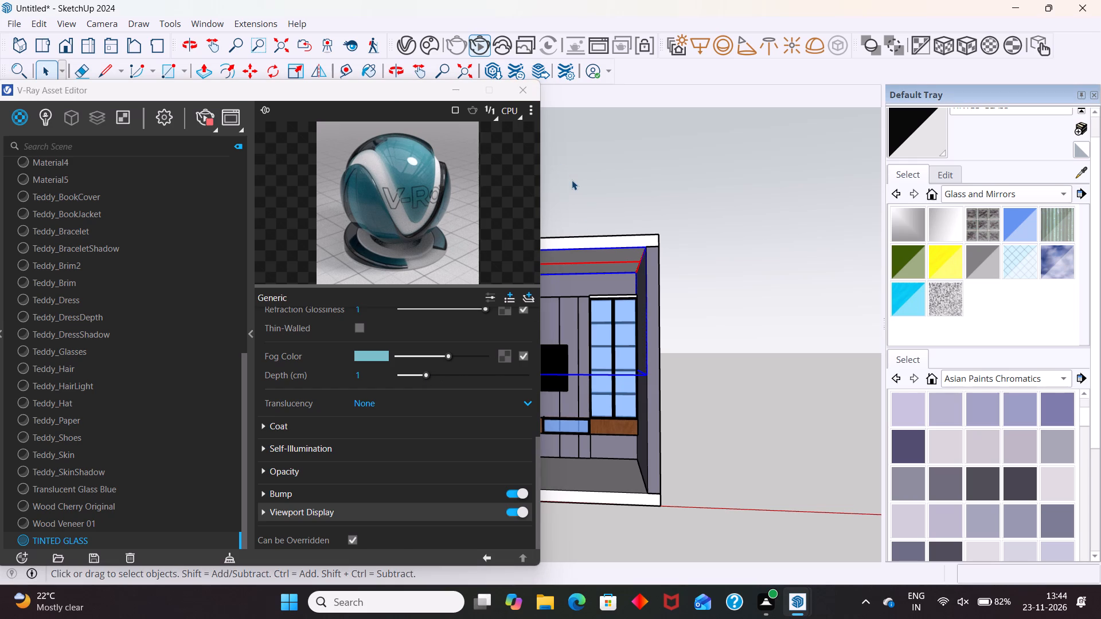
left_click(480, 42)
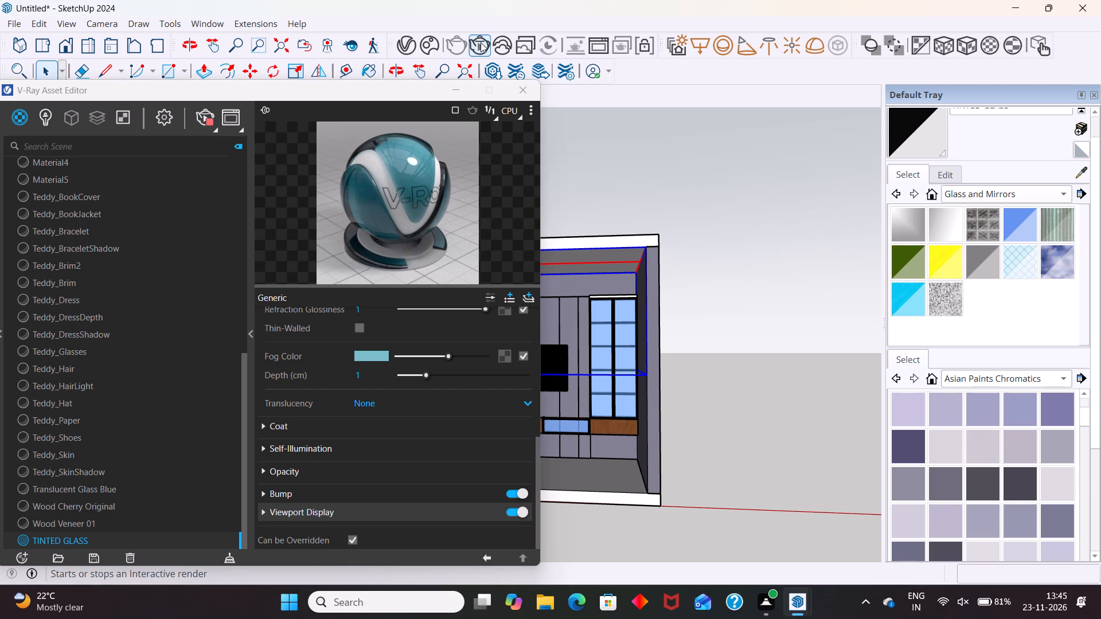
double_click(481, 46)
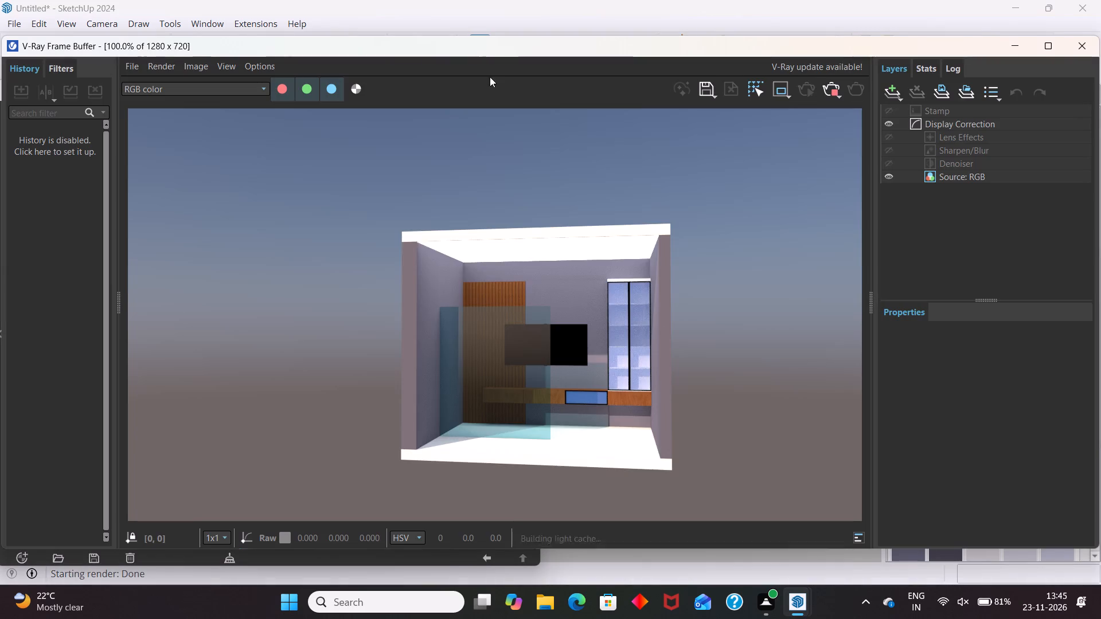
left_click_drag(249, 41, 302, 132)
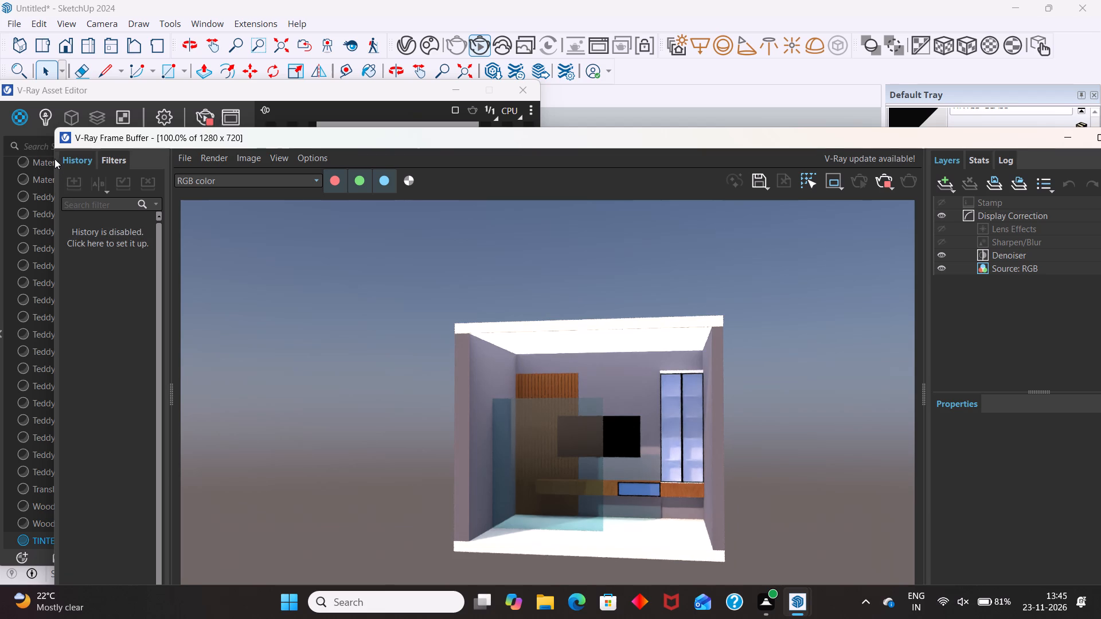
left_click_drag(52, 144, 491, 194)
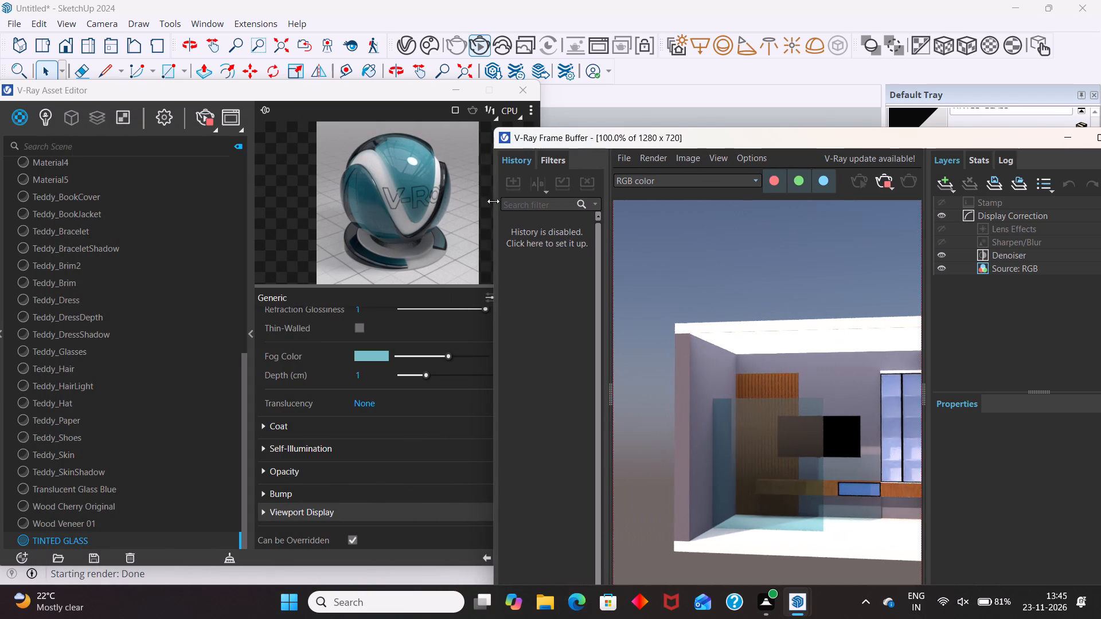
scroll(687, 336, "down", 2)
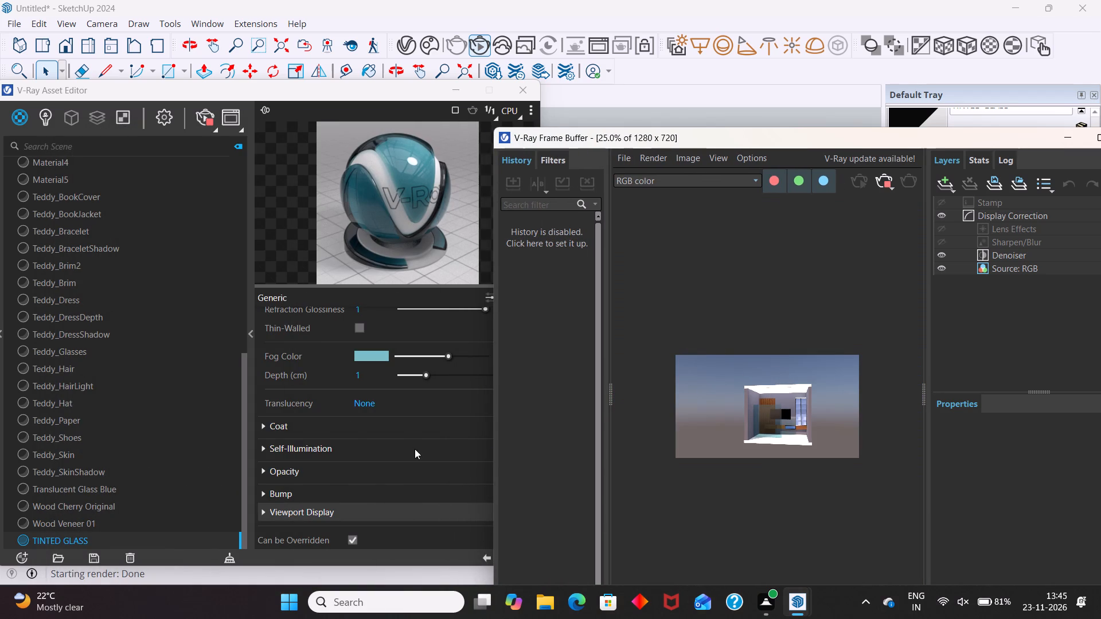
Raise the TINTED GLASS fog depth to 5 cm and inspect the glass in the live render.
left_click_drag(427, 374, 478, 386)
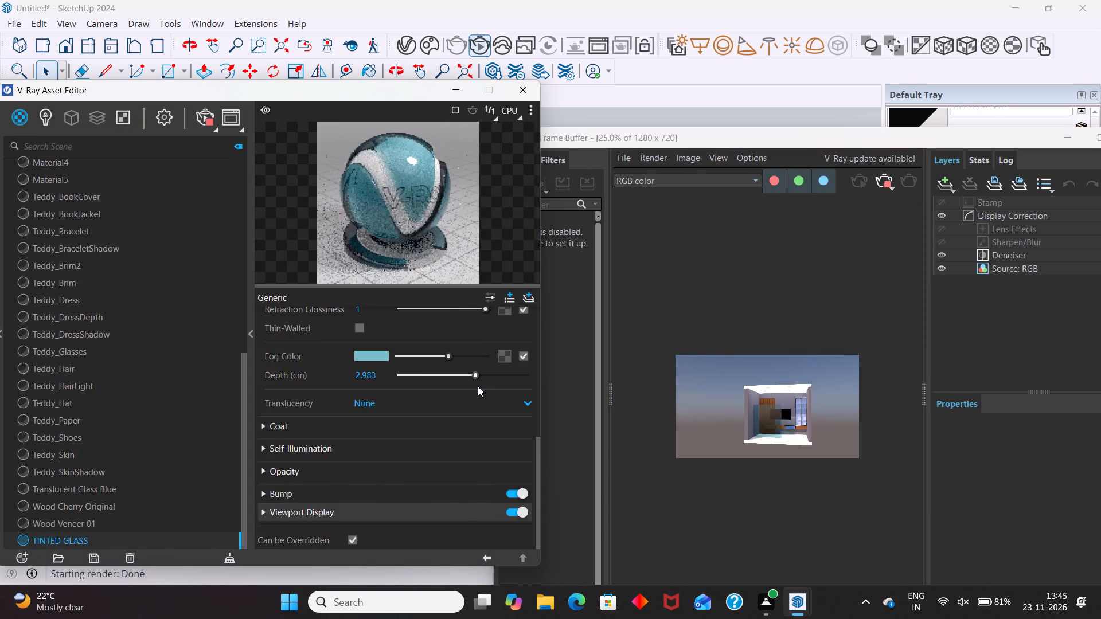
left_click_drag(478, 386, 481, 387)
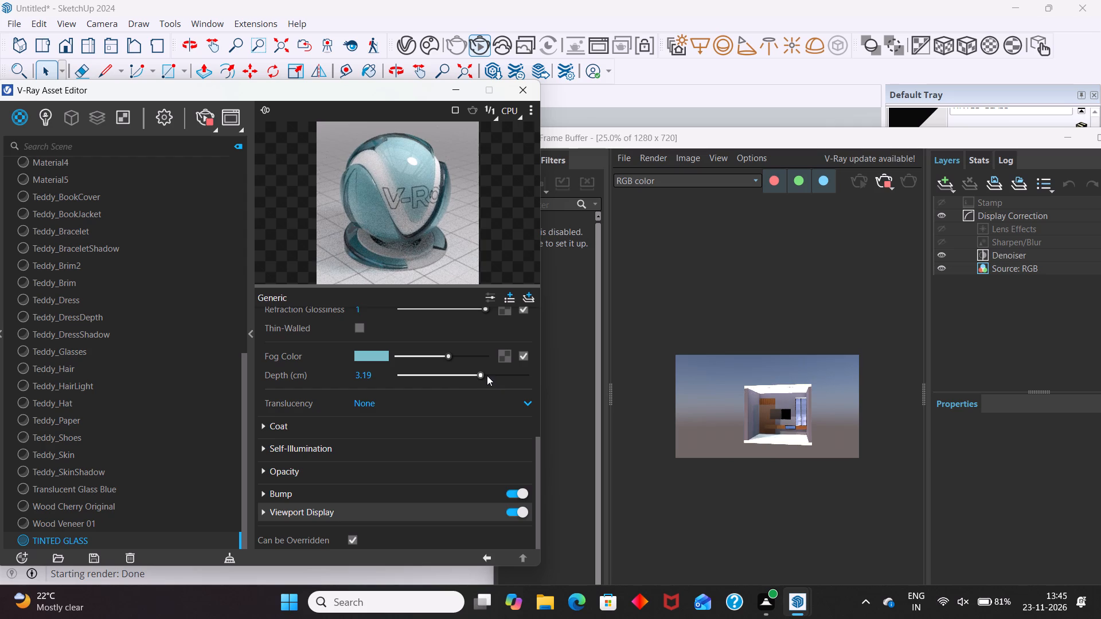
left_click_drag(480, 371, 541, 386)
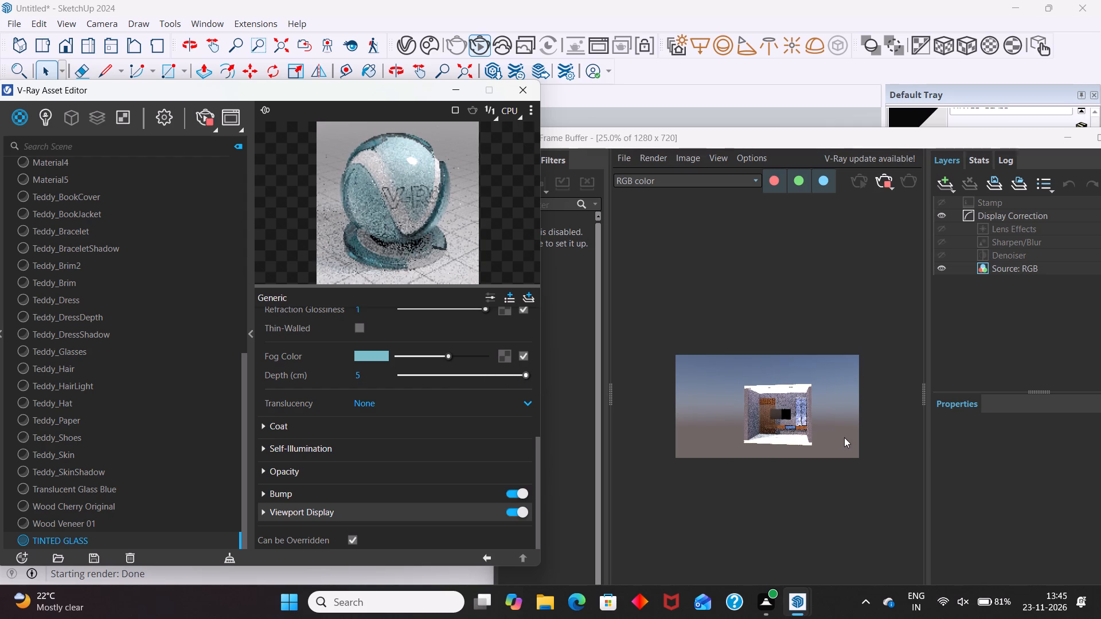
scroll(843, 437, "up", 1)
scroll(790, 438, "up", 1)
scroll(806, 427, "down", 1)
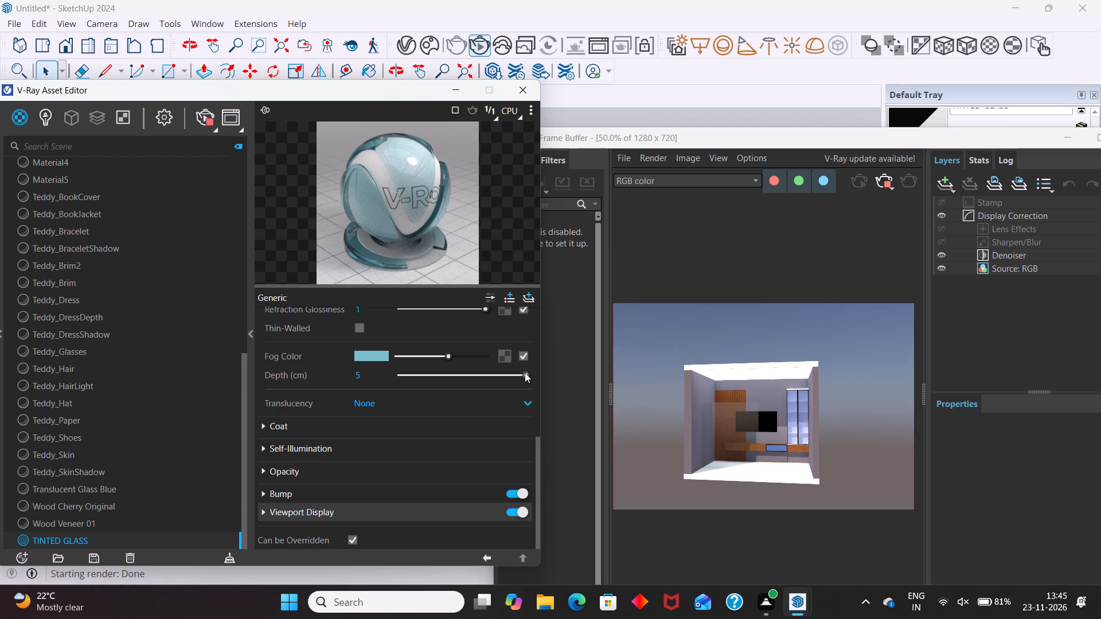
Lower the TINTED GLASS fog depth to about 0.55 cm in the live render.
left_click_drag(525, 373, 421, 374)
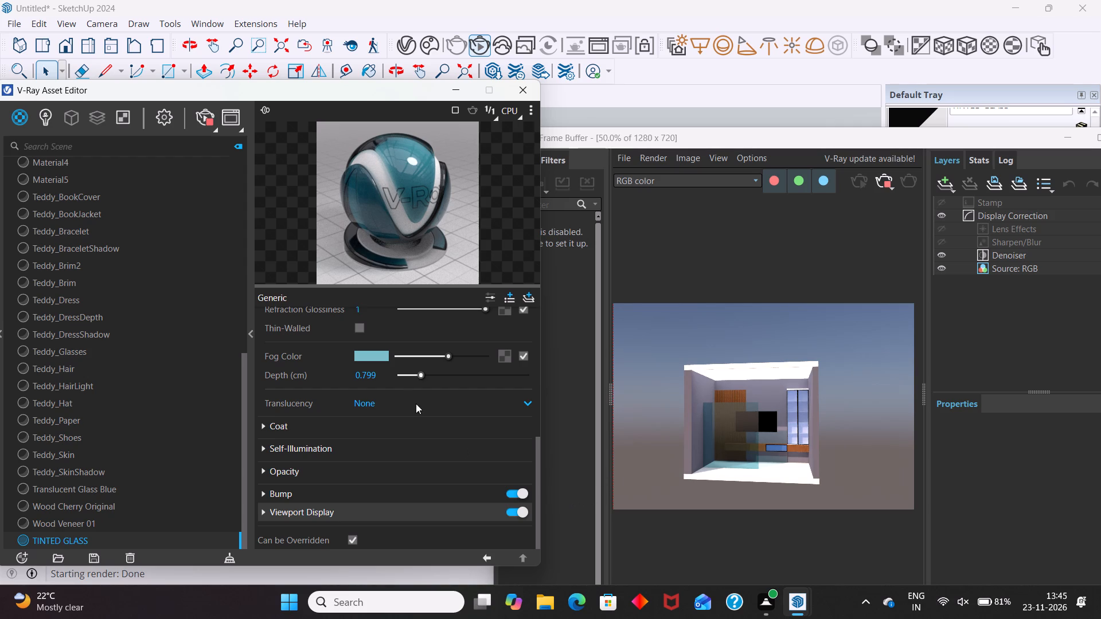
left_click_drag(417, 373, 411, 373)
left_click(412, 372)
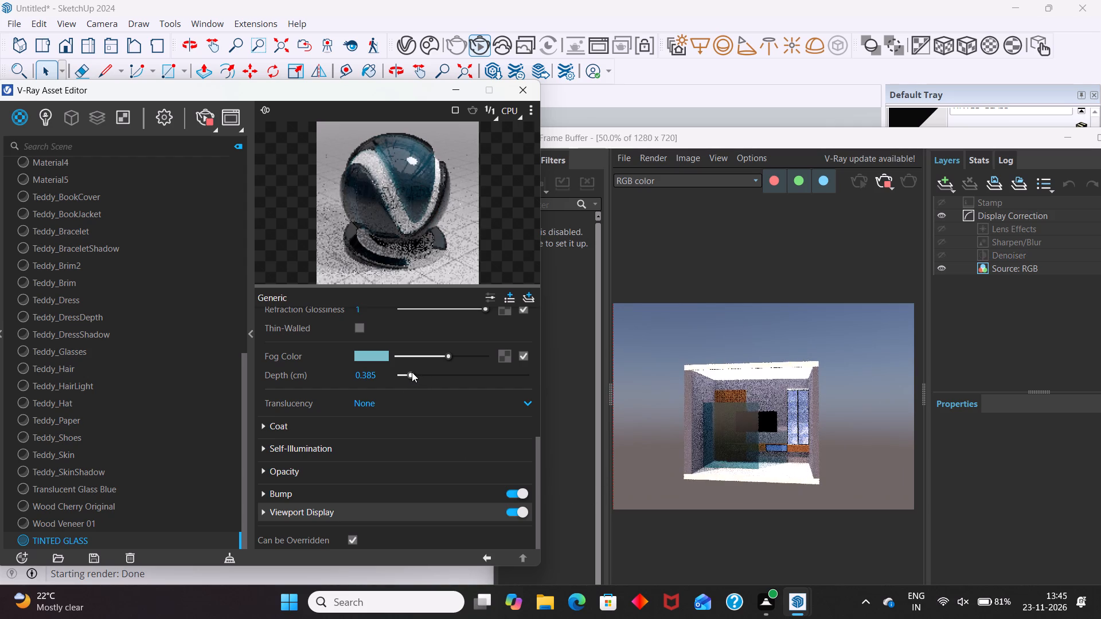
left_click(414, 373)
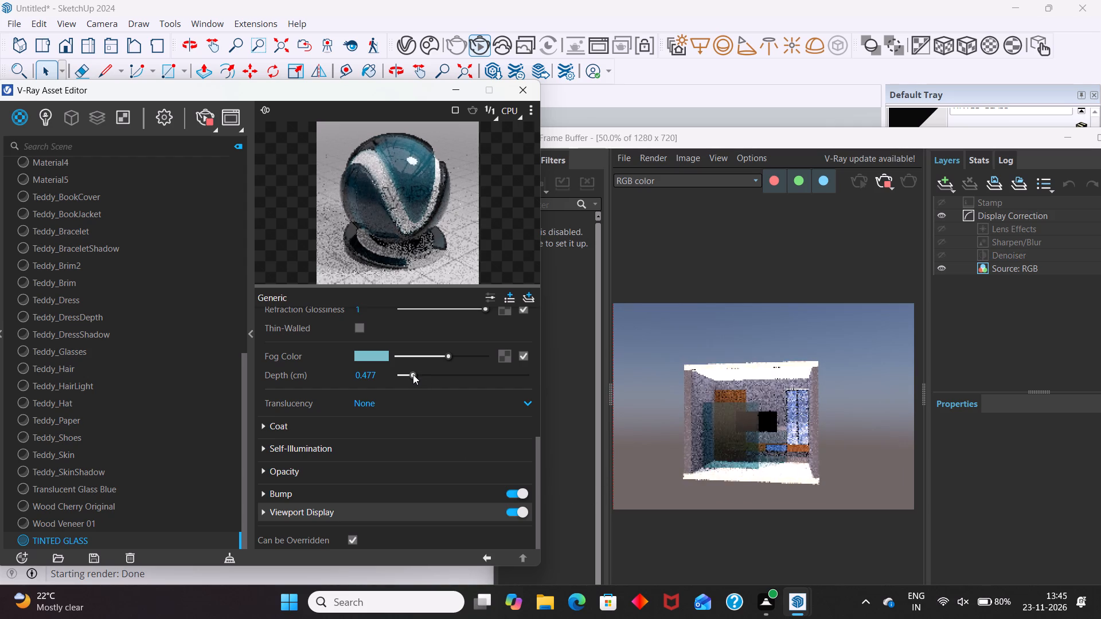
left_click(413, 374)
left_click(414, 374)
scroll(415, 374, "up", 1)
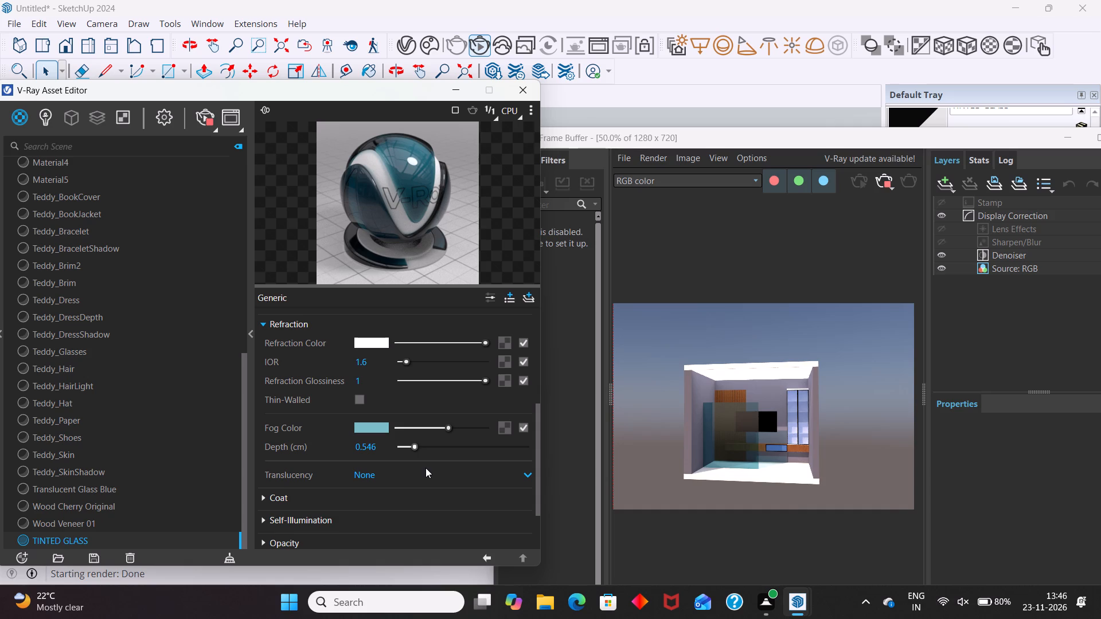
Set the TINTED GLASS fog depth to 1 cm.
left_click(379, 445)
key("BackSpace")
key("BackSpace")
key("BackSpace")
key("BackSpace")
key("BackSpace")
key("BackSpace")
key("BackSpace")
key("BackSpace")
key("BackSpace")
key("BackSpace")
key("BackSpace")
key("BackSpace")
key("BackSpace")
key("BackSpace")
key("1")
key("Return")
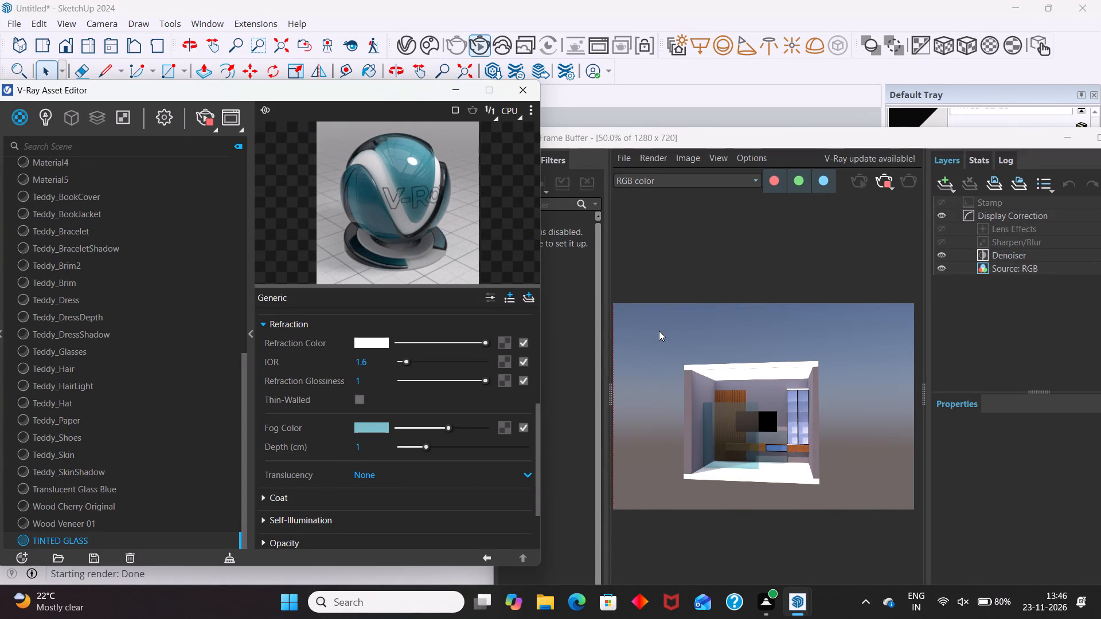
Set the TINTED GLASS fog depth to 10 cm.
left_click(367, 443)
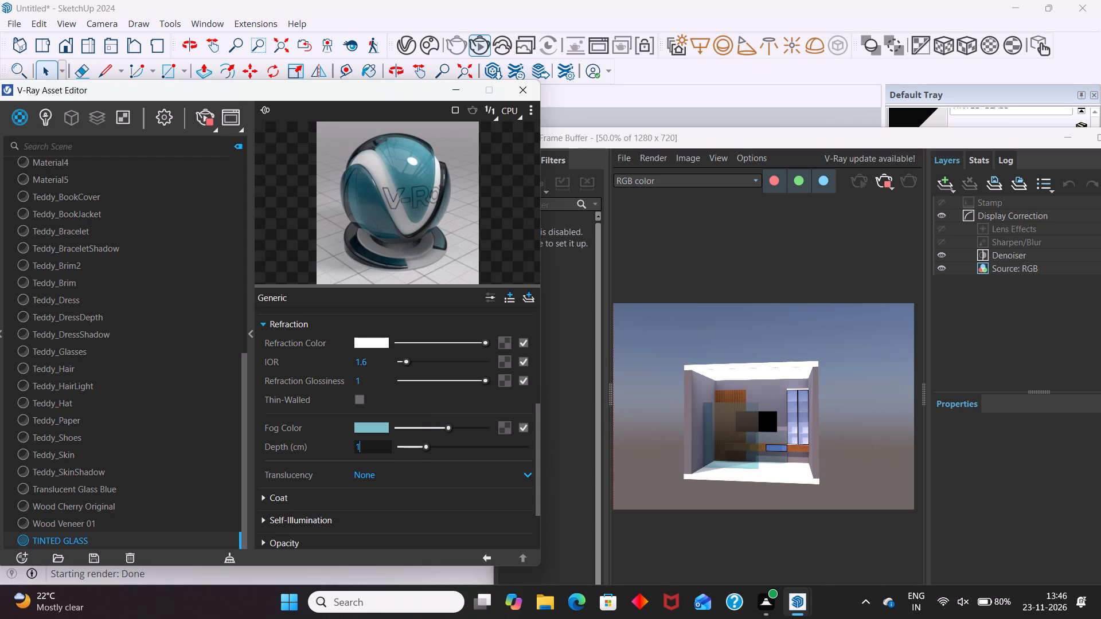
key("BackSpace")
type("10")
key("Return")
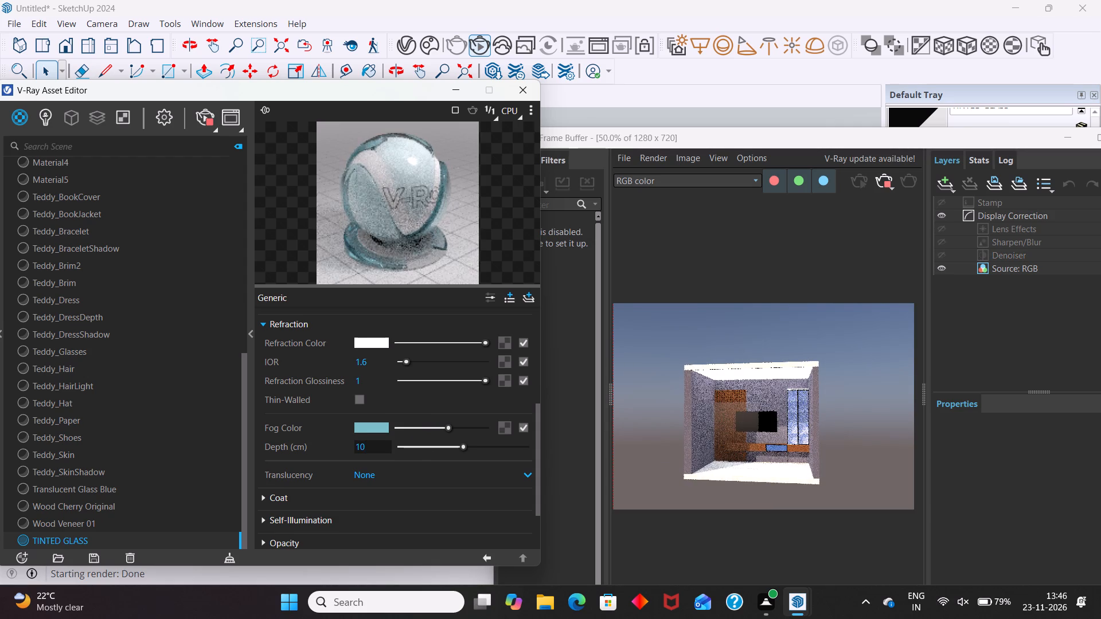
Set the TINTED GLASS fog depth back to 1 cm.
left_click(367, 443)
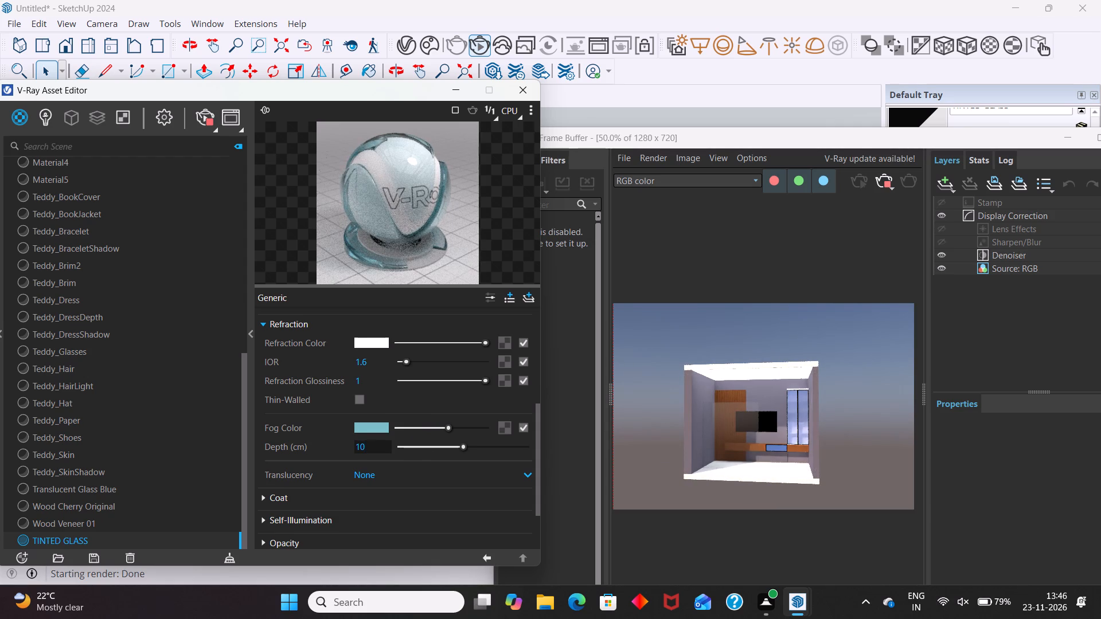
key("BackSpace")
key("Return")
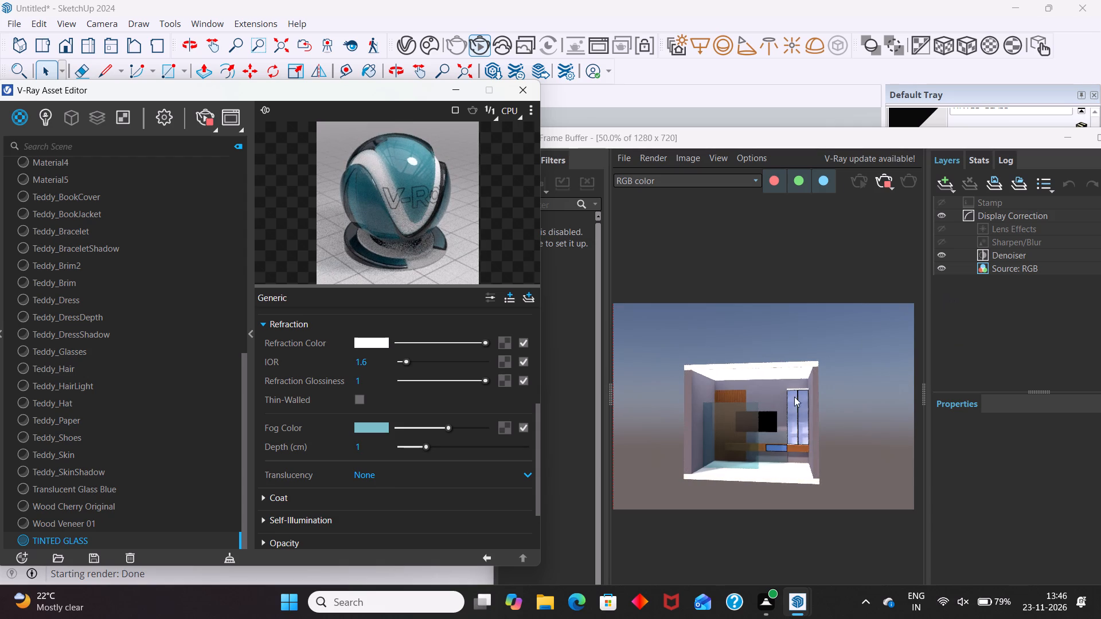
Stop the interactive render and close the V-Ray frame buffer.
left_click(887, 182)
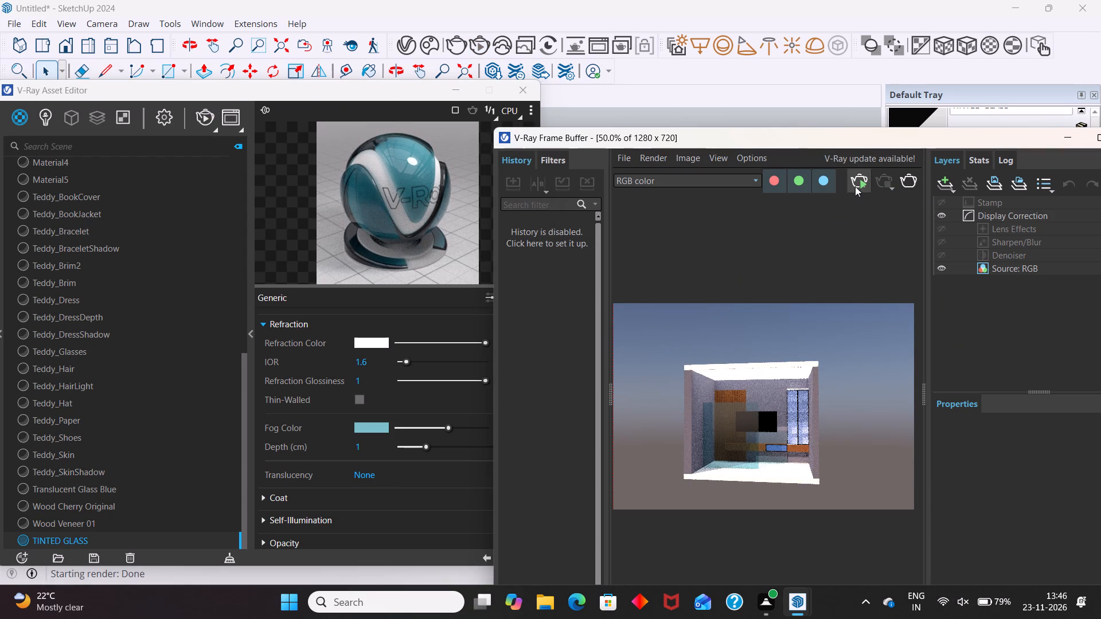
left_click_drag(805, 135, 752, 171)
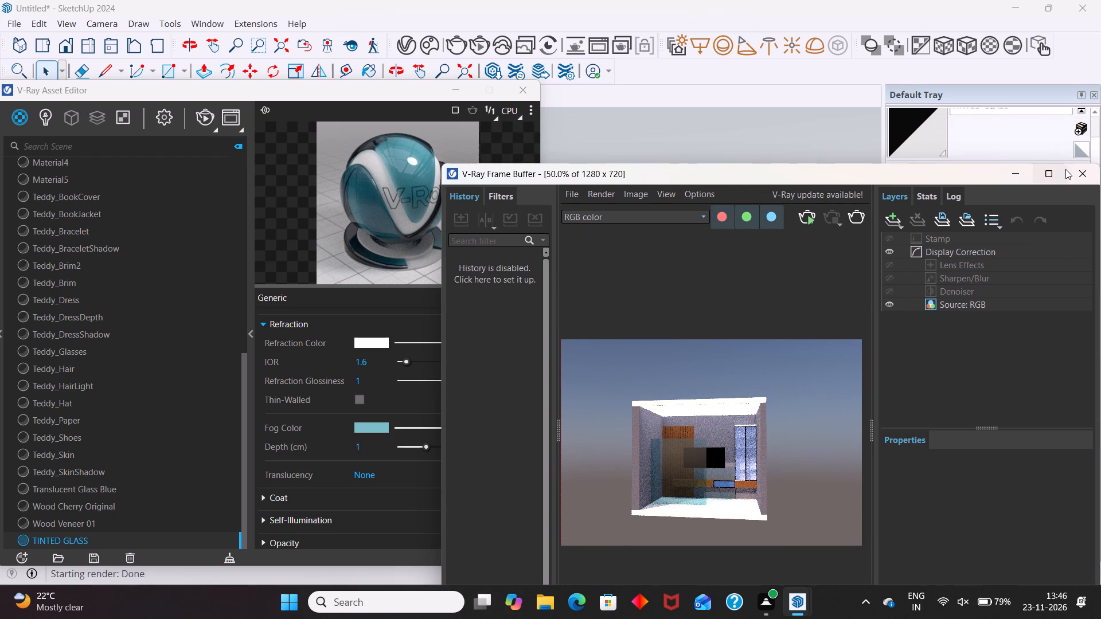
left_click(1077, 173)
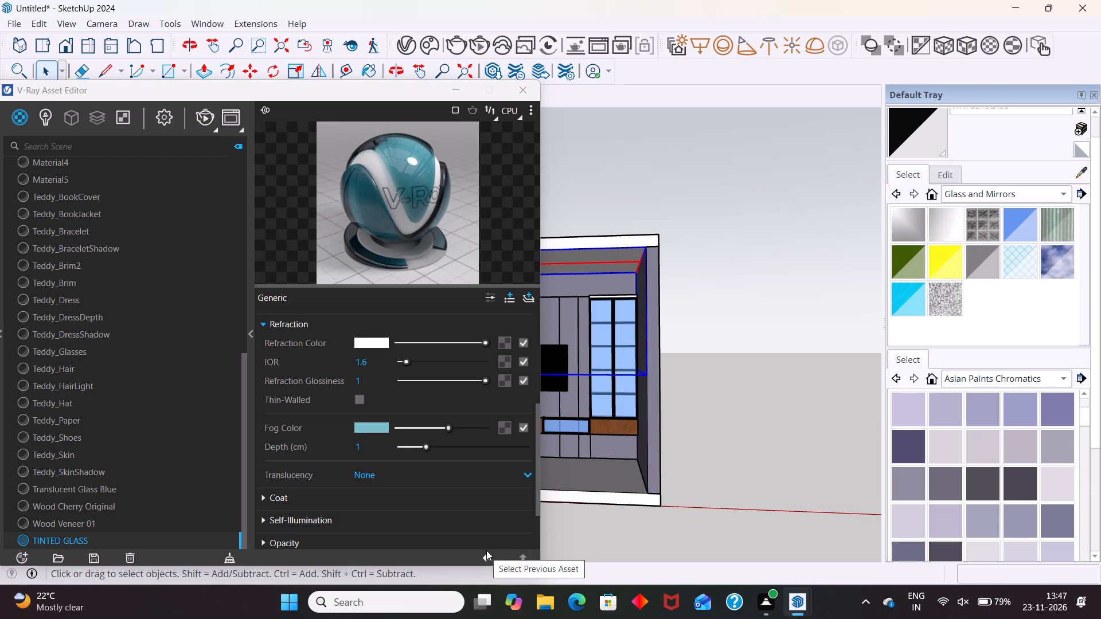
Go back from the TINTED GLASS material to the previously viewed rectangle light's settings.
type("L..")
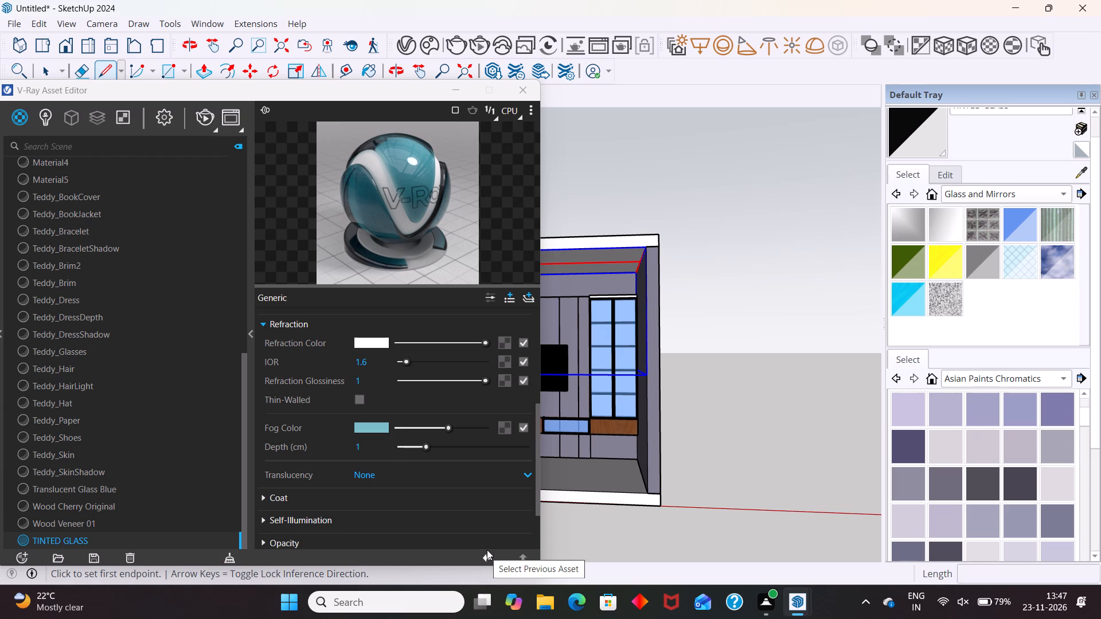
key("period")
left_click(487, 550)
scroll(487, 550, "down", 1)
scroll(487, 550, "up", 1)
left_click(487, 550)
right_click(487, 550)
left_click(487, 550)
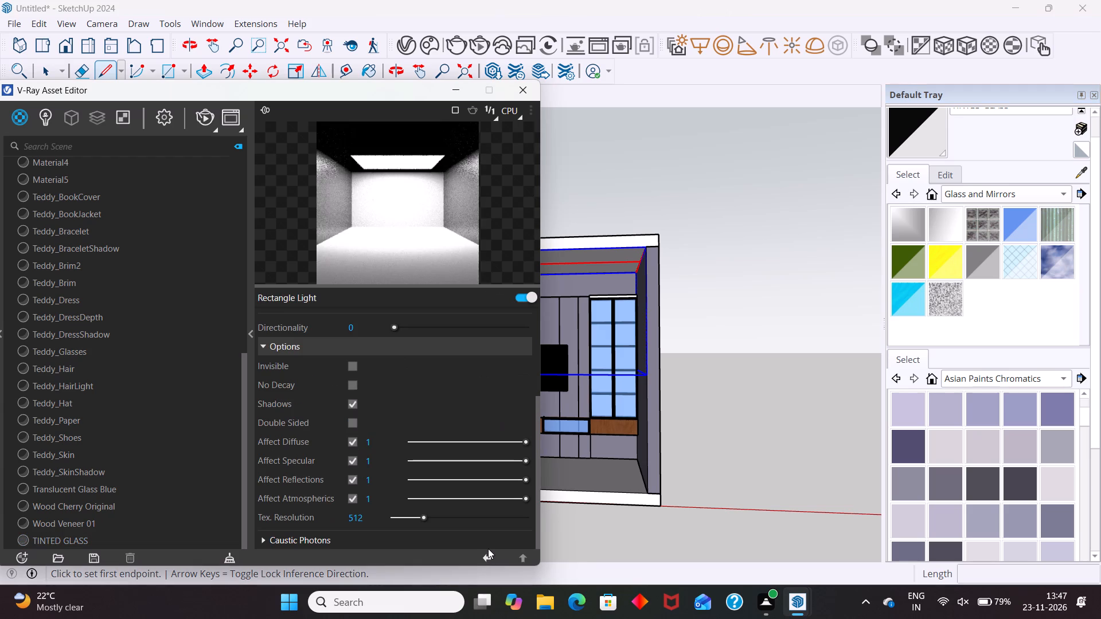
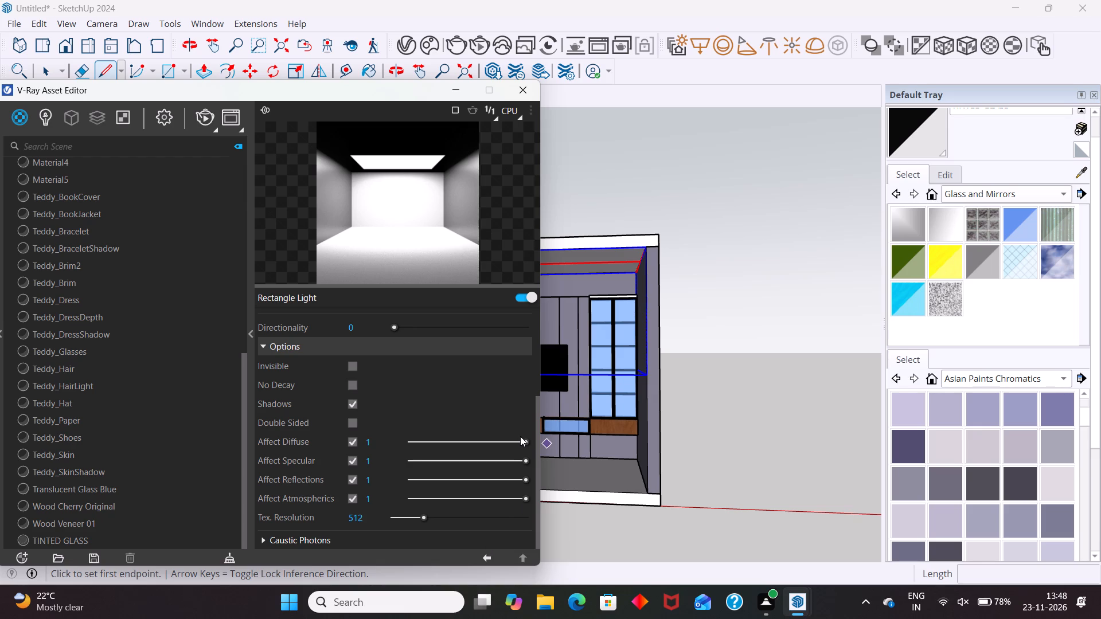
Look over the rectangle light's parameters and close the V-Ray Asset Editor.
scroll(330, 424, "up", 9)
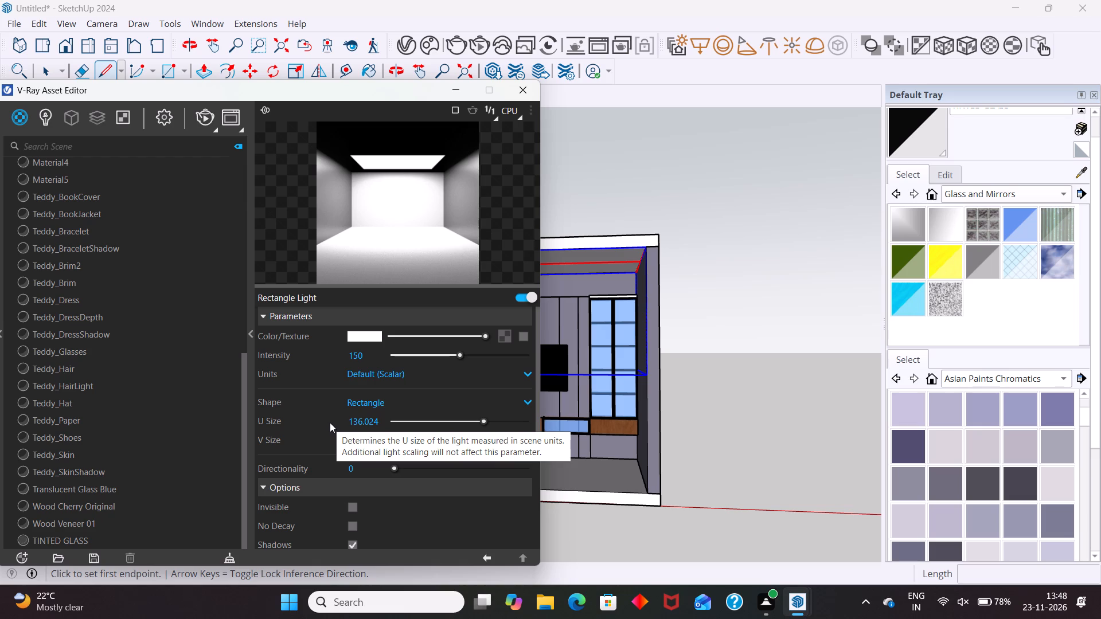
scroll(317, 425, "up", 3)
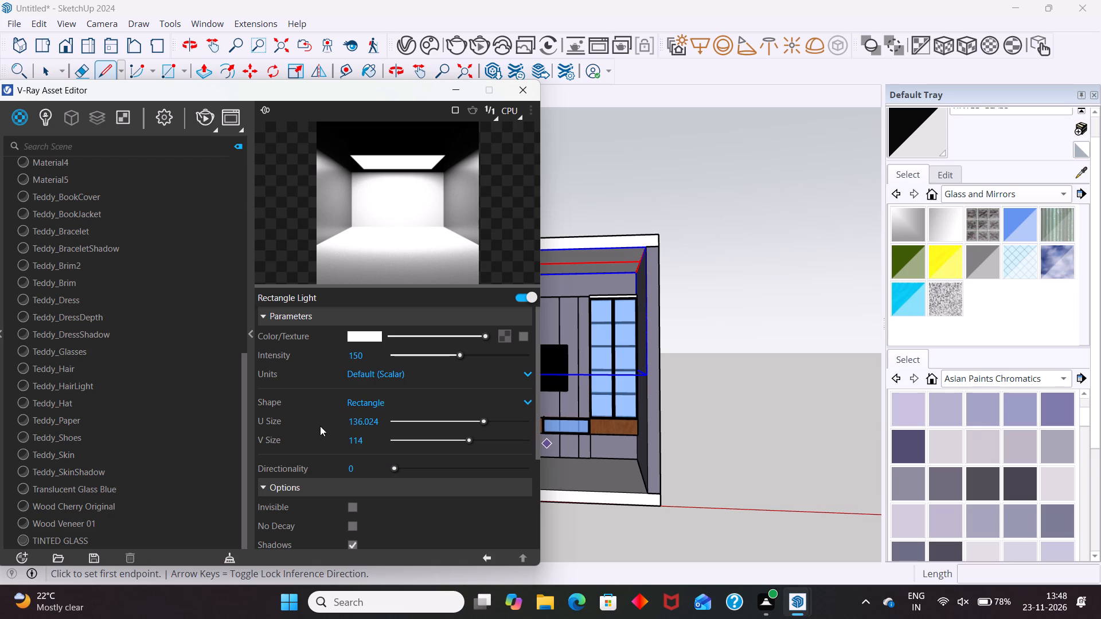
scroll(320, 426, "up", 8)
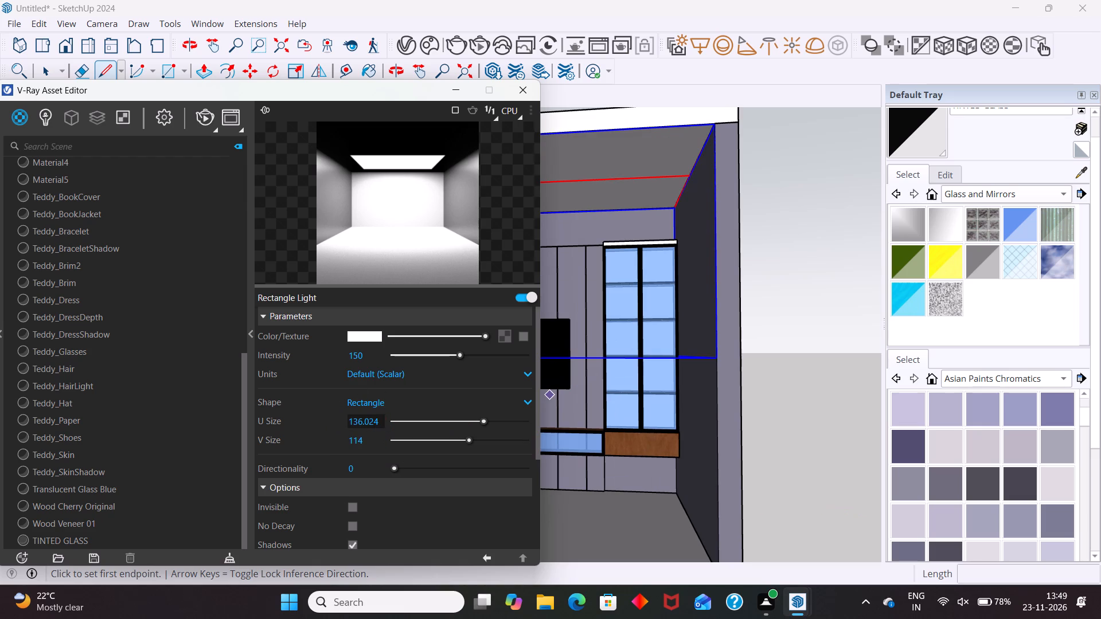
key("Escape")
key("space")
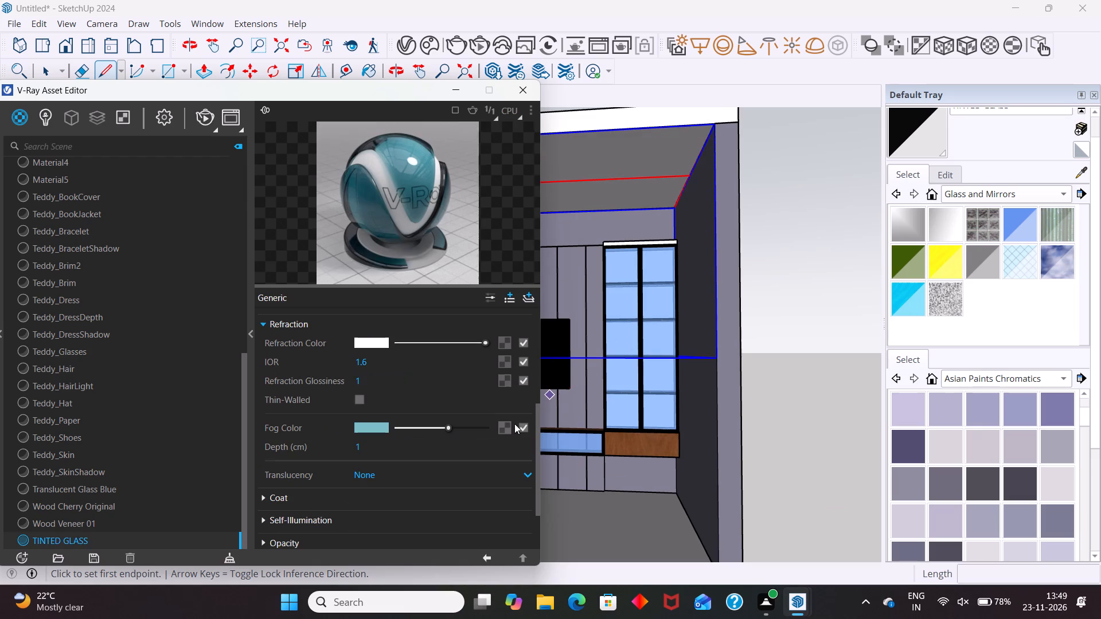
key("space")
key("space")
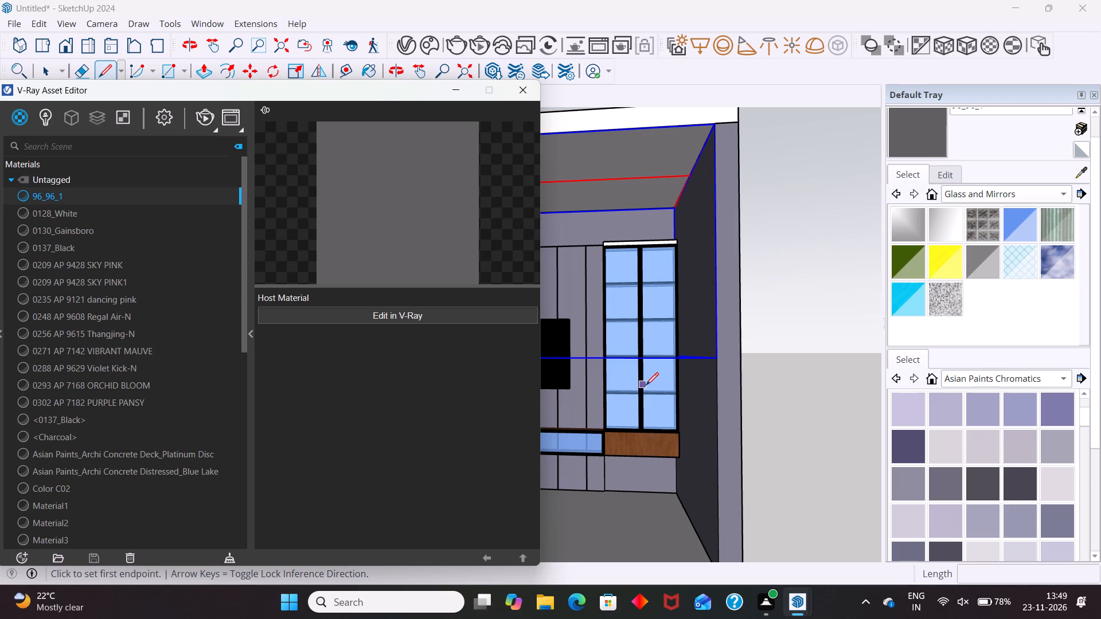
key("space")
left_click(526, 82)
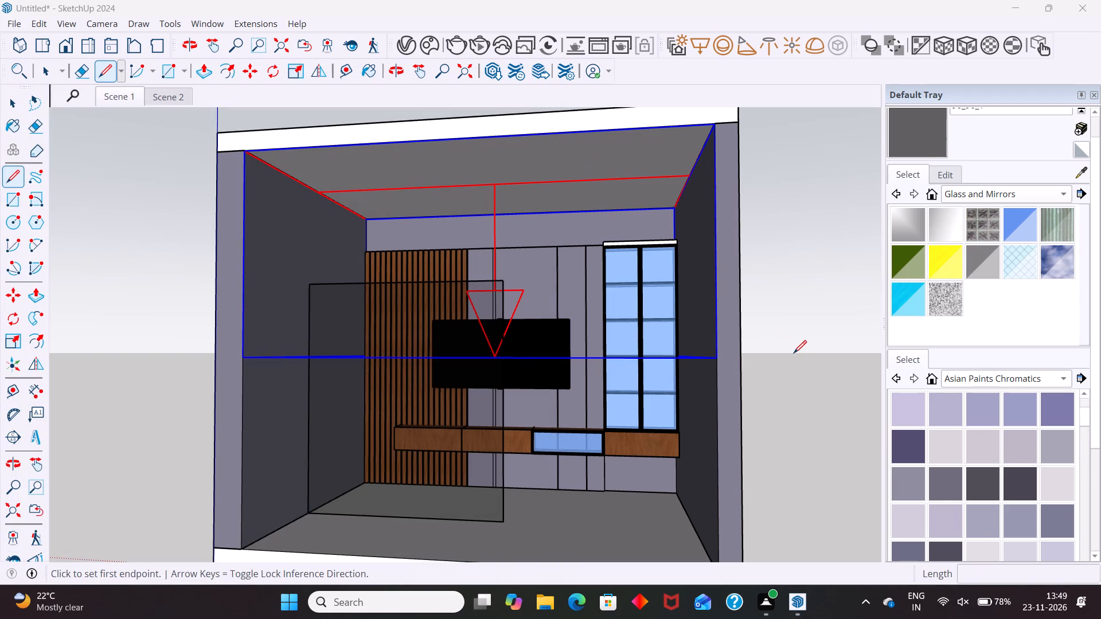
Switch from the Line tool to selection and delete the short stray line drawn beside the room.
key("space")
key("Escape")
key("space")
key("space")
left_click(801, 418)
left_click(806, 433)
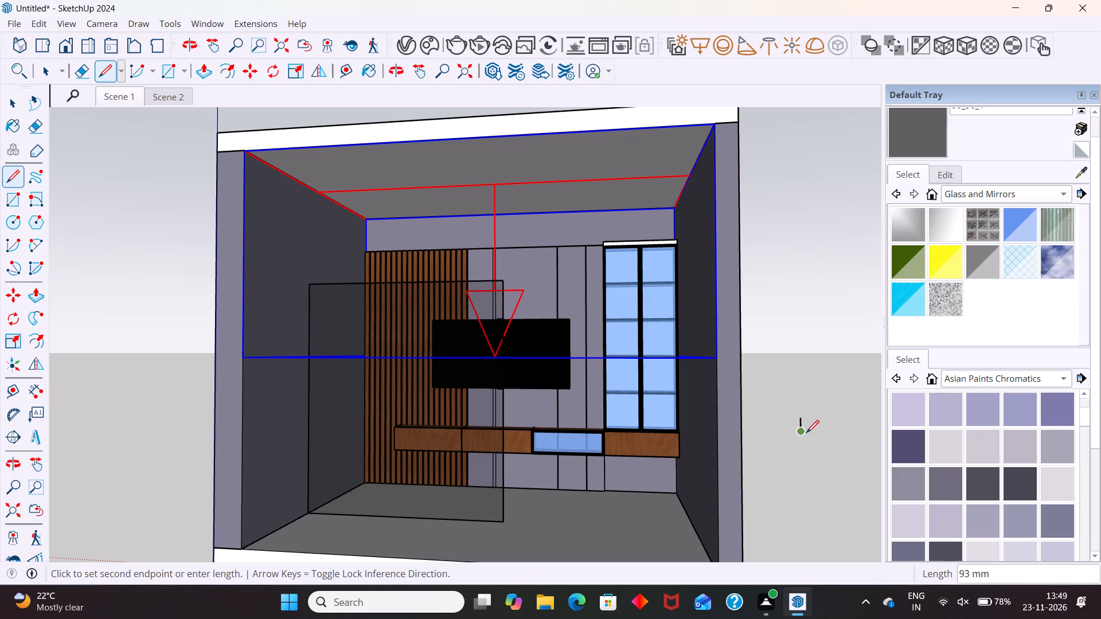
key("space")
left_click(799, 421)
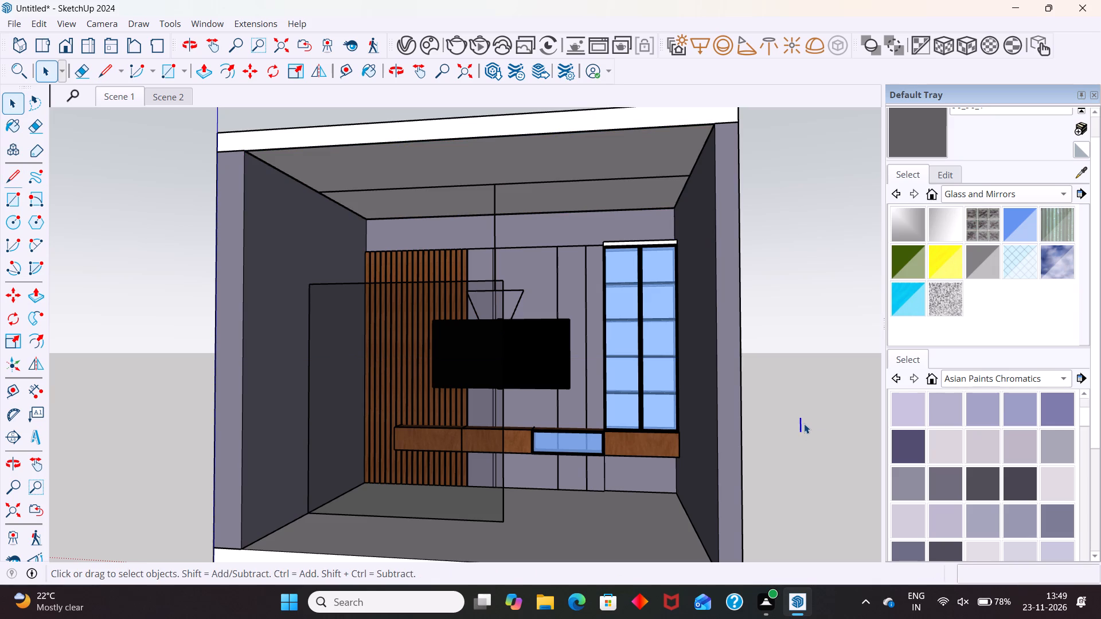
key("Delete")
Reopen the V-Ray Asset Editor and select the TINTED GLASS material.
scroll(576, 405, "down", 8)
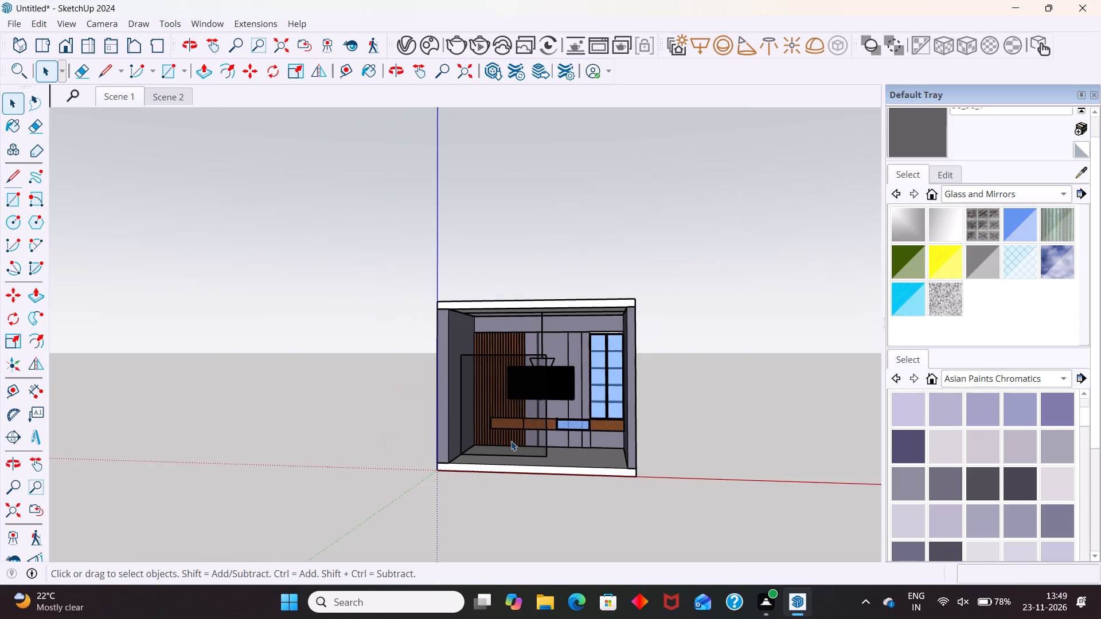
middle_click_drag(511, 441, 512, 455)
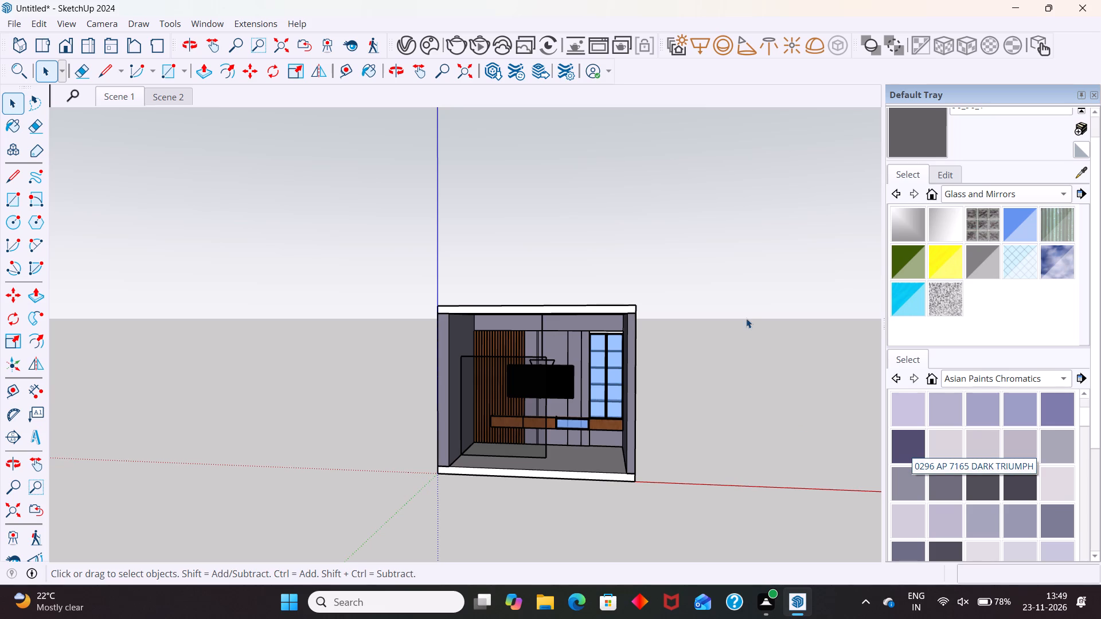
left_click(407, 41)
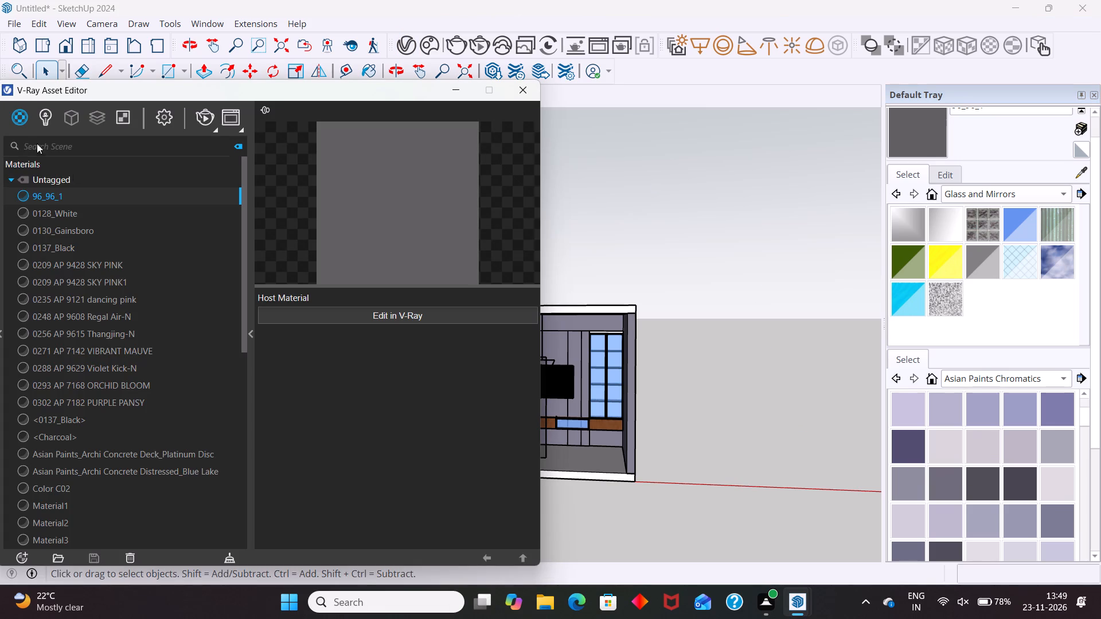
scroll(94, 271, "down", 17)
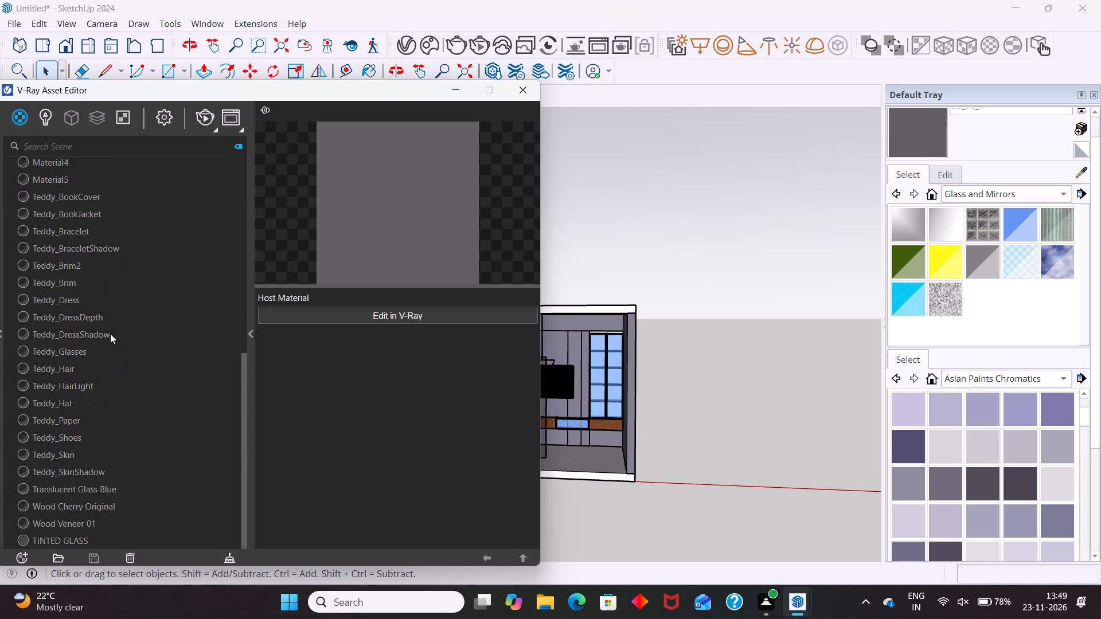
scroll(110, 334, "down", 4)
scroll(1, 180, "down", 6)
scroll(120, 463, "down", 4)
left_click(112, 537)
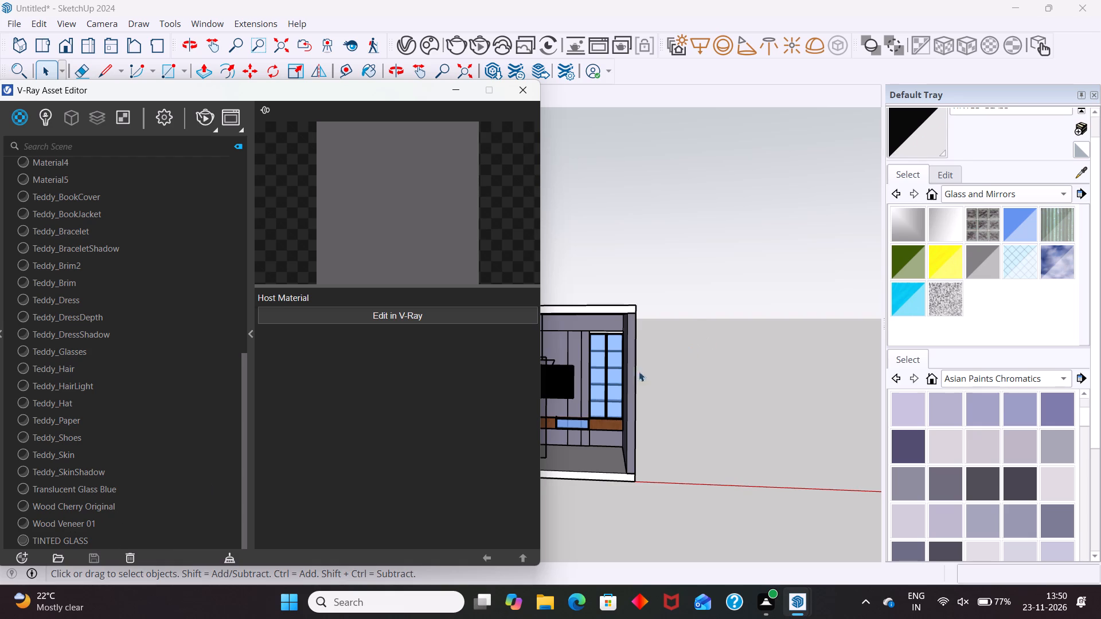
Remove the material from the glass panel standing in front of the TV wall.
scroll(797, 233, "down", 5)
scroll(614, 334, "up", 4)
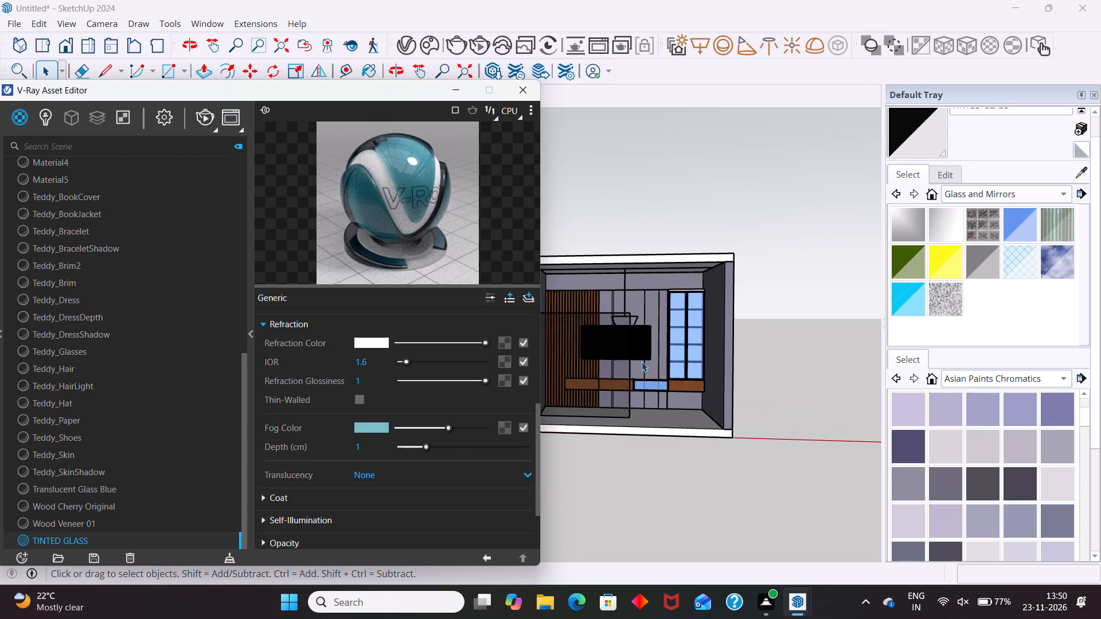
left_click(583, 375)
left_click(924, 39)
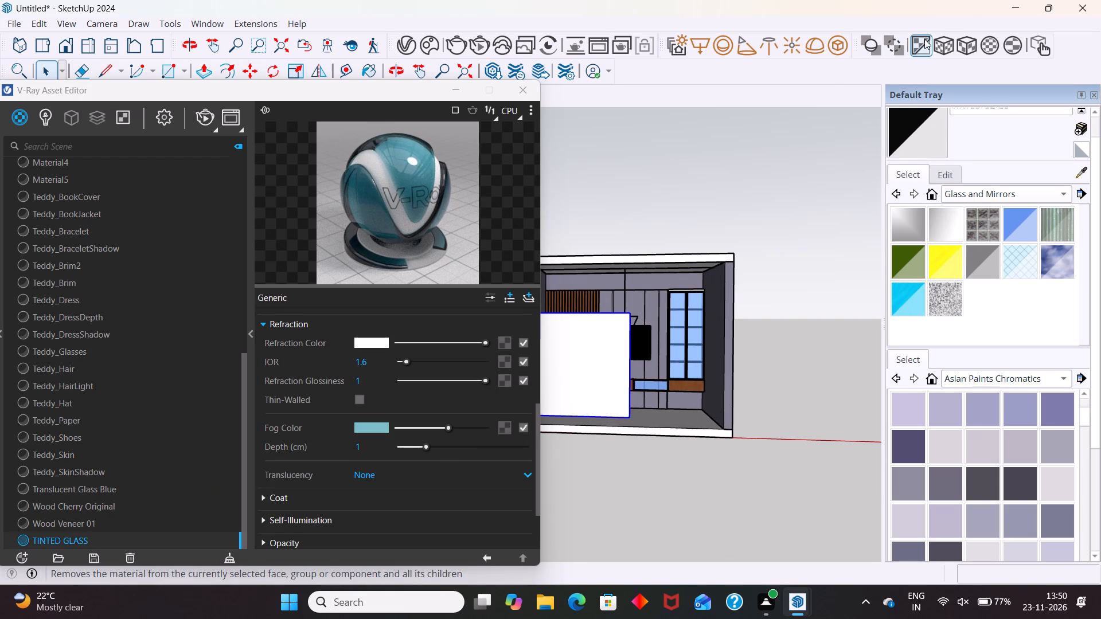
Rename the TINTED GLASS material as FROSTED GLASS.
triple_click(117, 539)
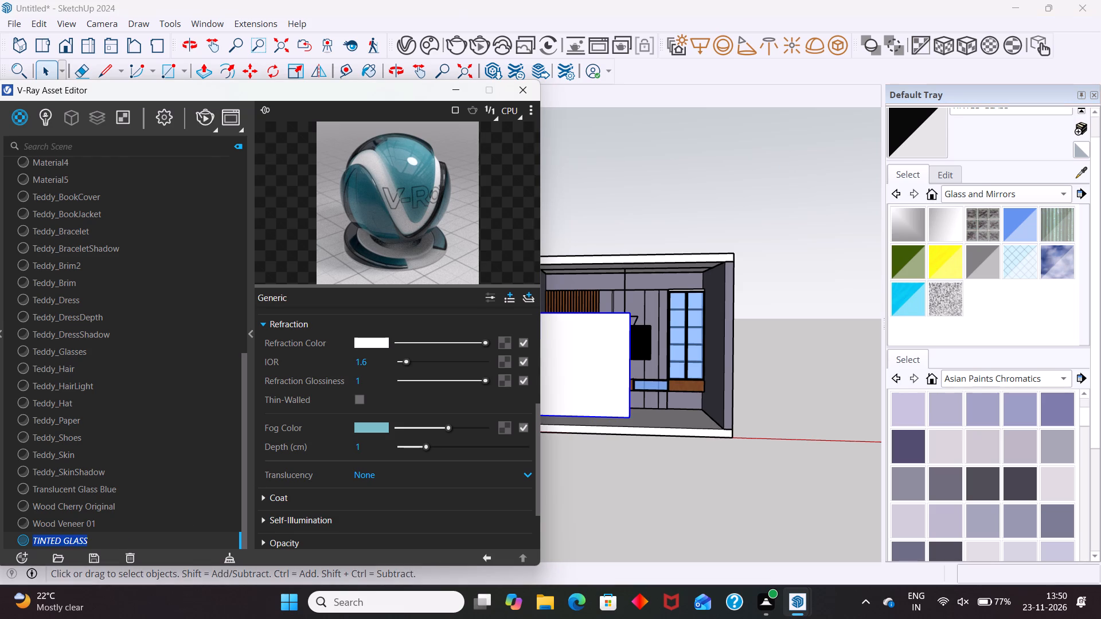
key("BackSpace")
type("FROSTED G")
type("LASS")
key("Return")
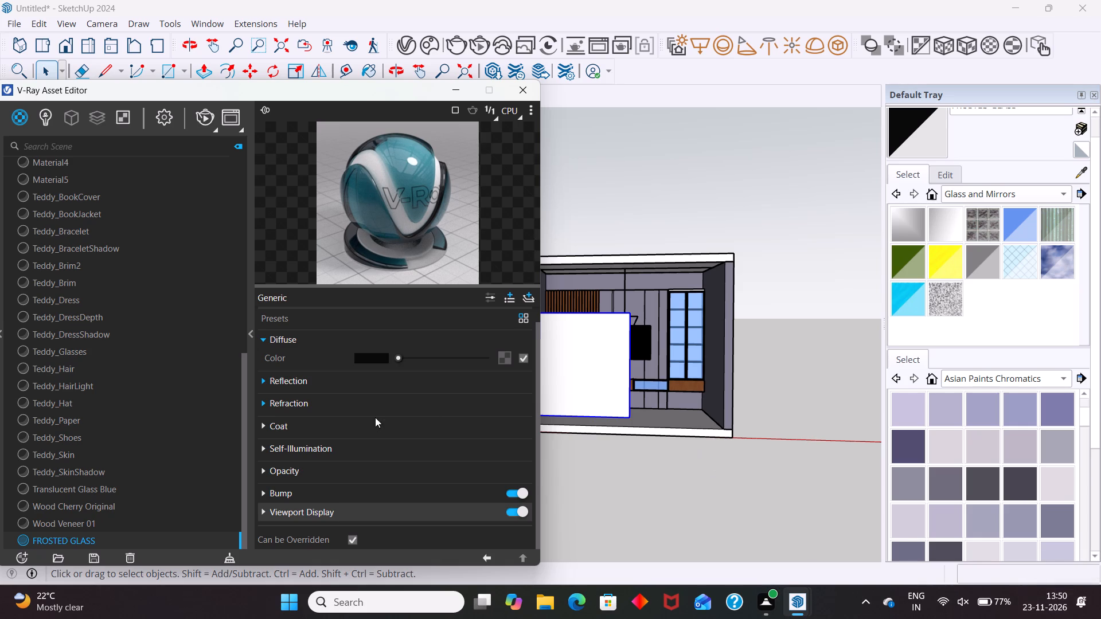
Expand and examine the reflection settings of the FROSTED GLASS material.
left_click(425, 378)
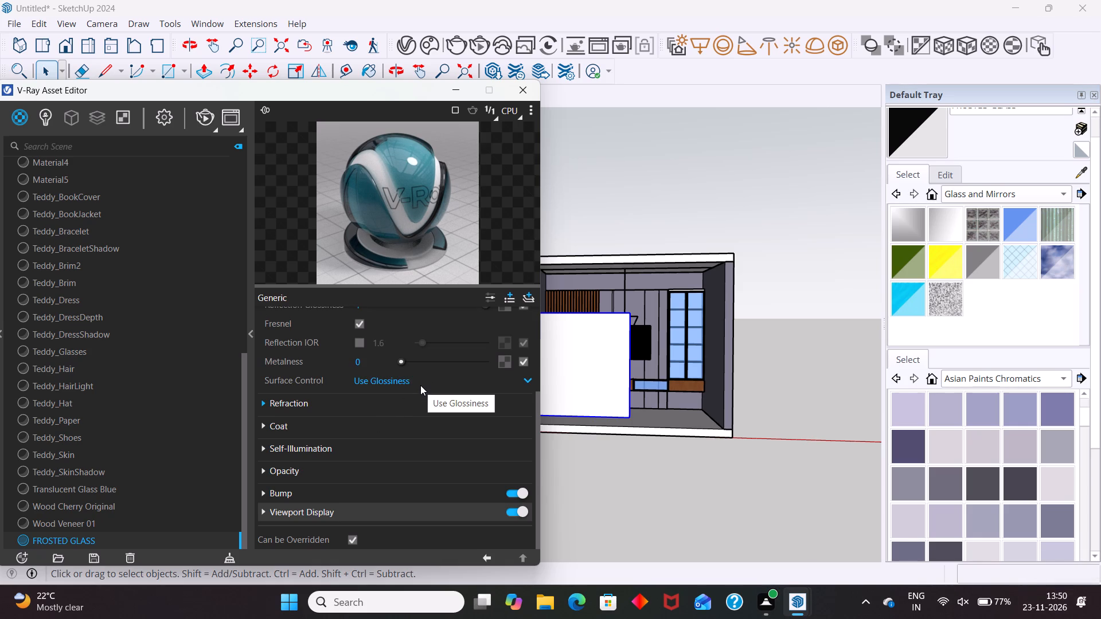
scroll(403, 361, "up", 5)
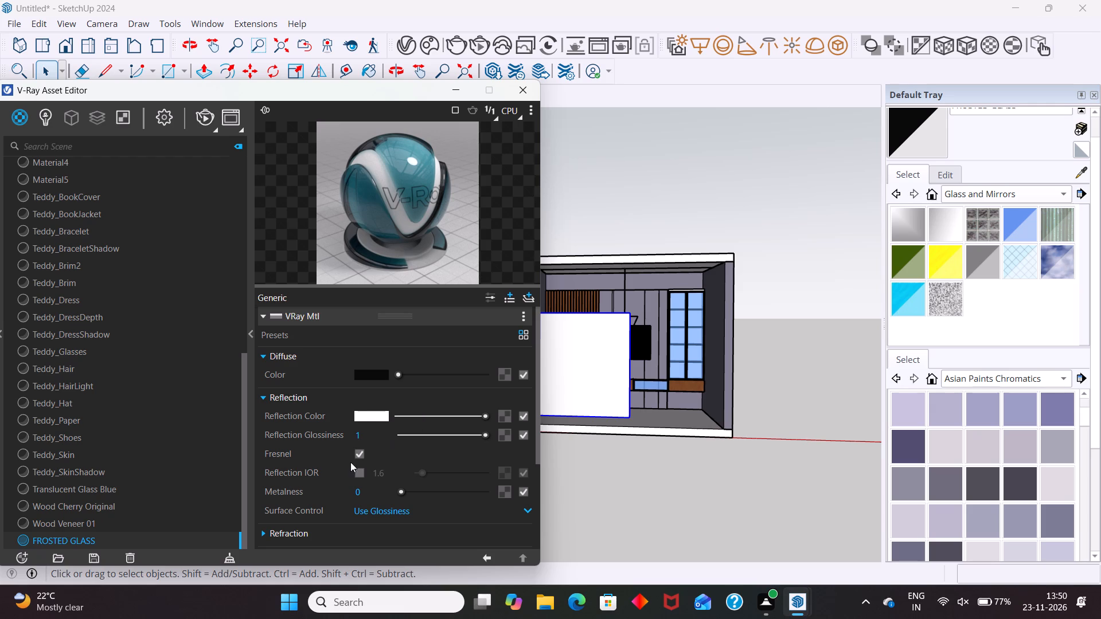
scroll(357, 459, "down", 5)
scroll(366, 399, "up", 5)
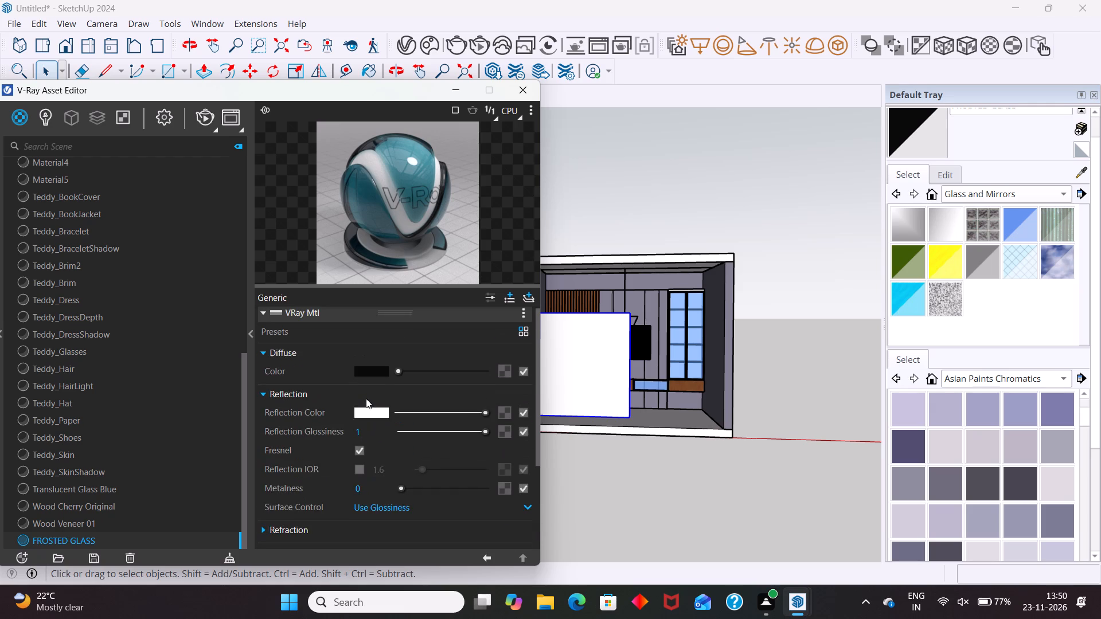
scroll(366, 398, "up", 5)
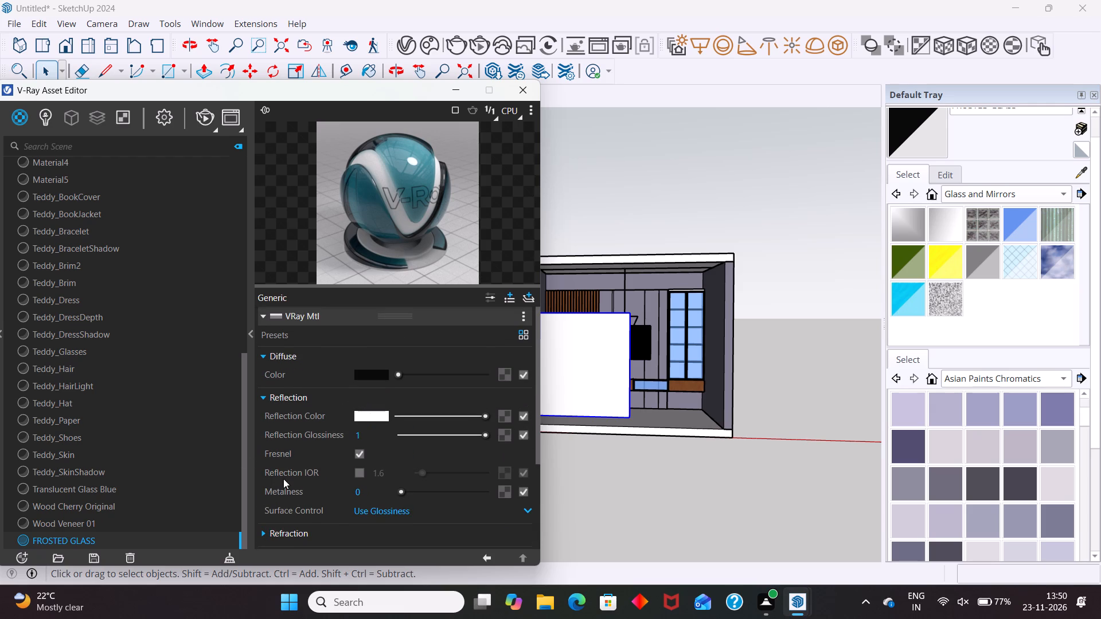
scroll(300, 477, "down", 2)
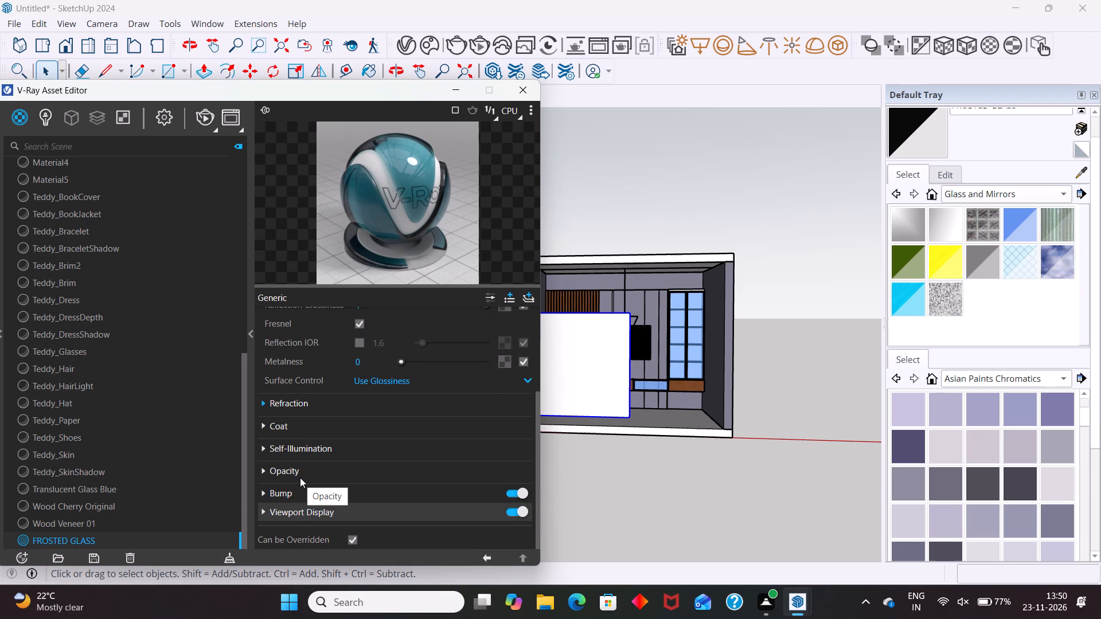
Change the FROSTED GLASS refraction fog colour to a near-white with a faint pink tint.
left_click(338, 404)
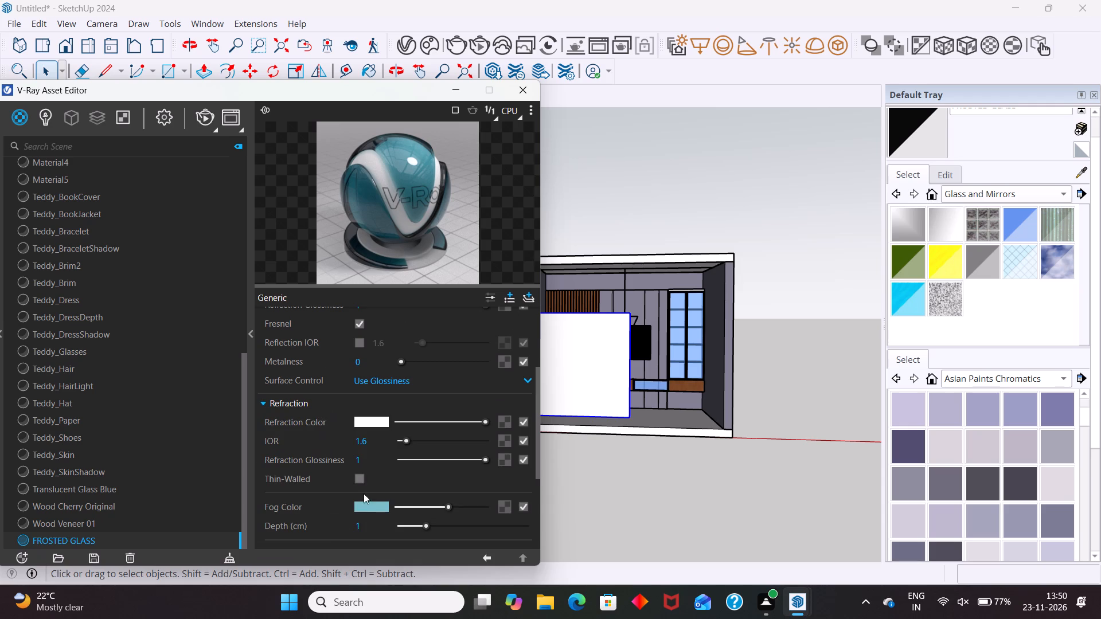
left_click_drag(451, 505, 510, 510)
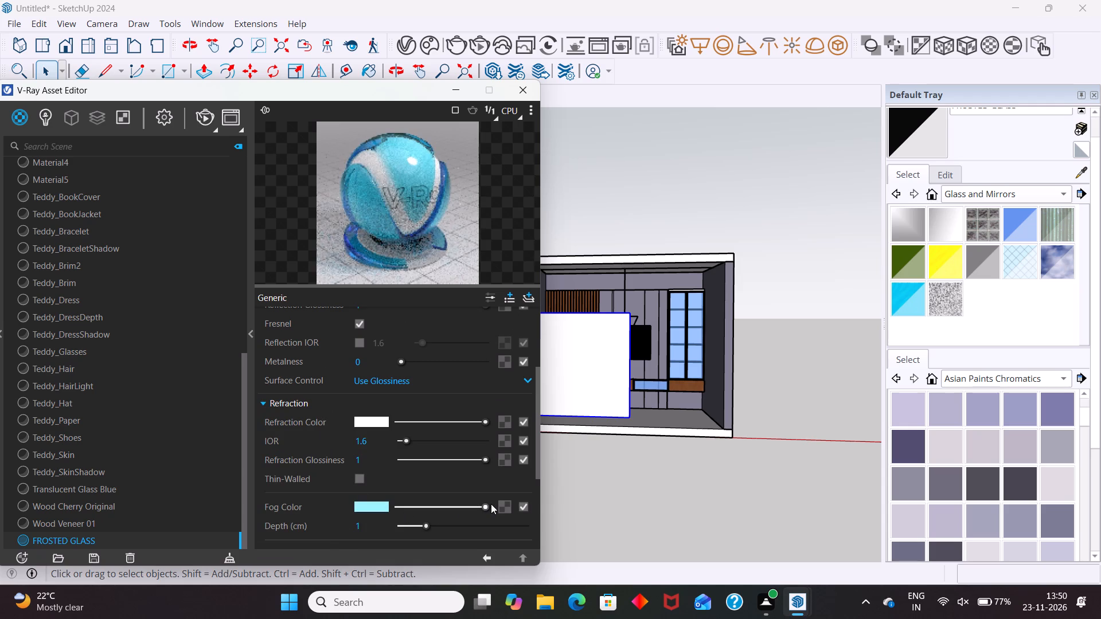
left_click_drag(482, 506, 368, 500)
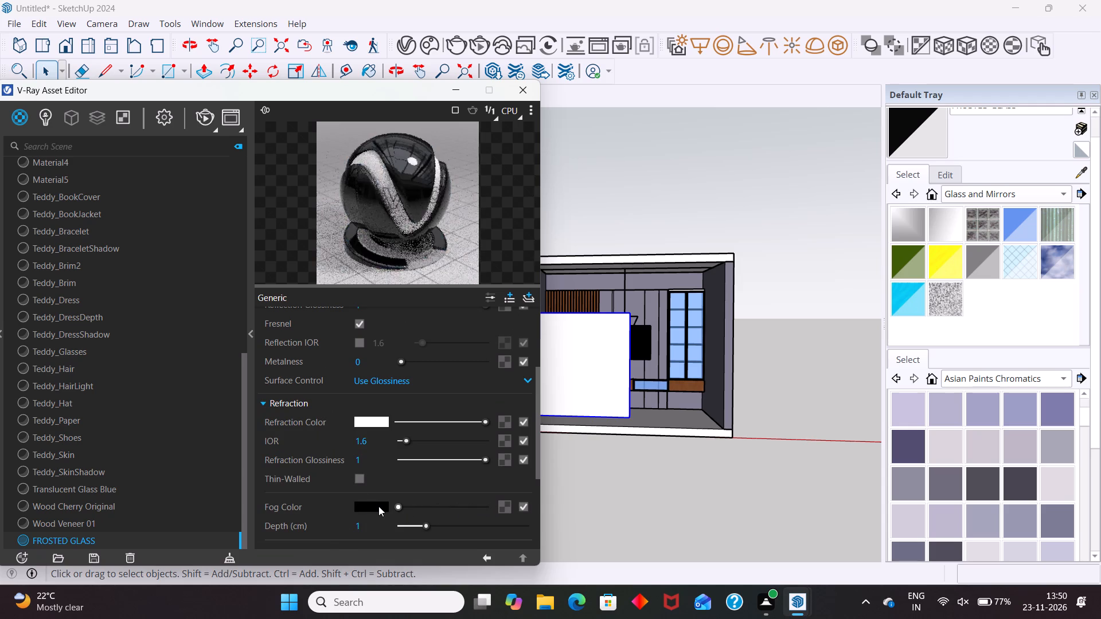
left_click(378, 506)
left_click_drag(316, 369, 319, 366)
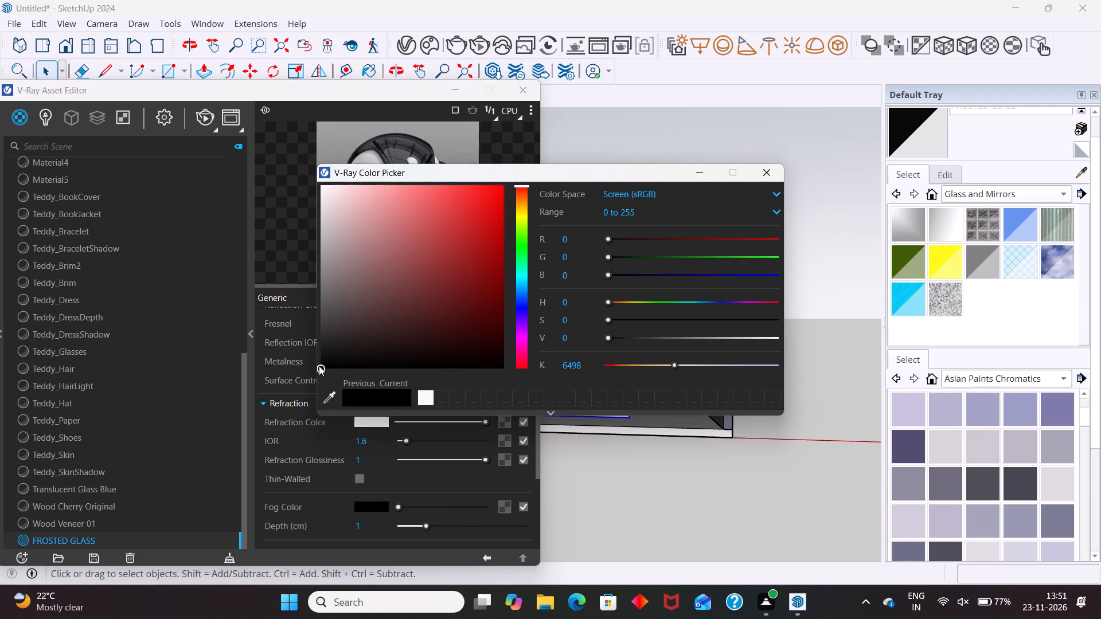
left_click_drag(319, 366, 336, 254)
left_click_drag(321, 367, 331, 257)
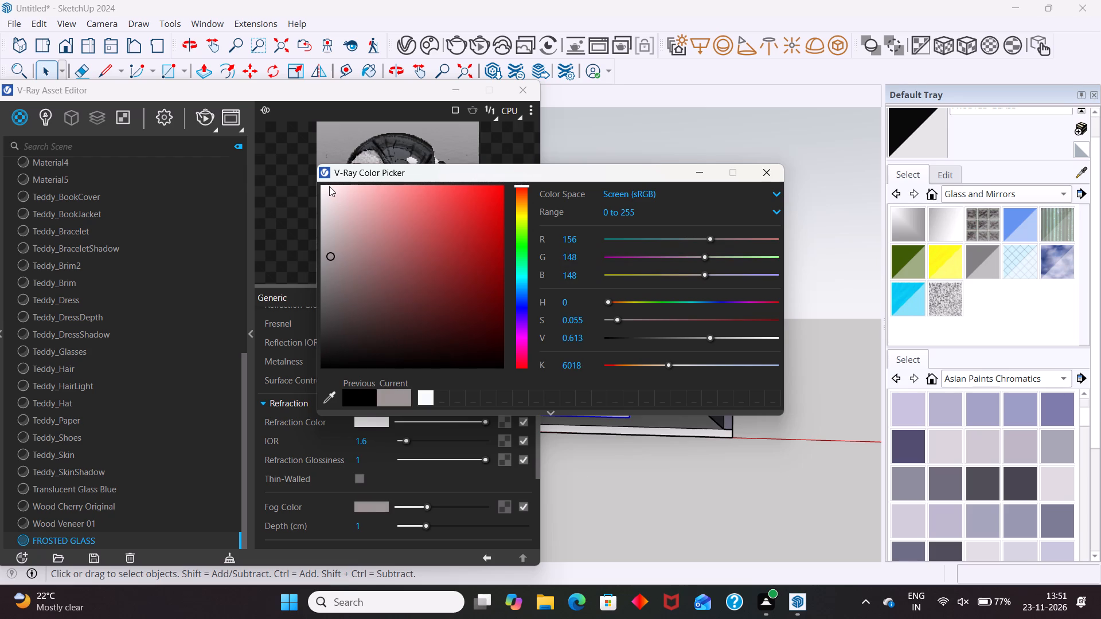
left_click_drag(330, 254, 329, 233)
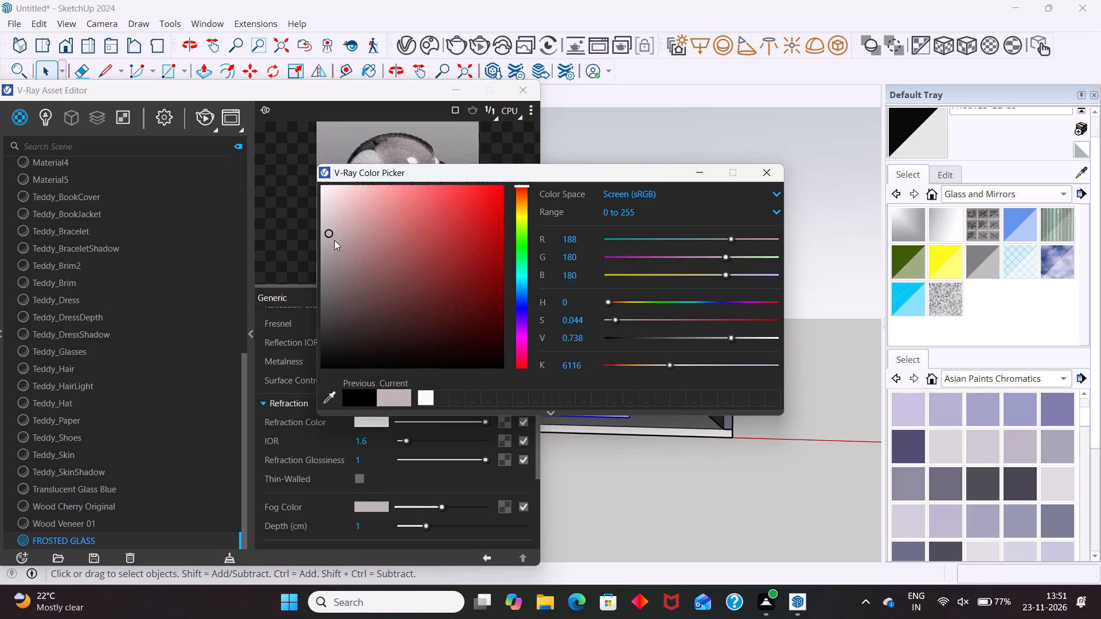
left_click_drag(327, 233, 329, 212)
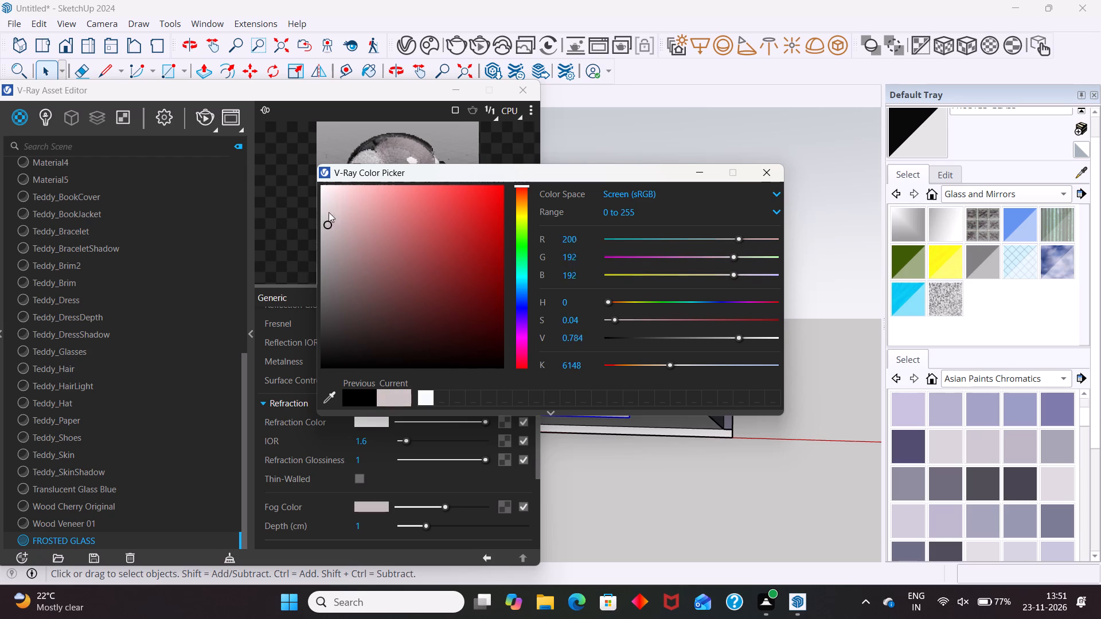
left_click_drag(329, 212, 325, 186)
left_click(759, 166)
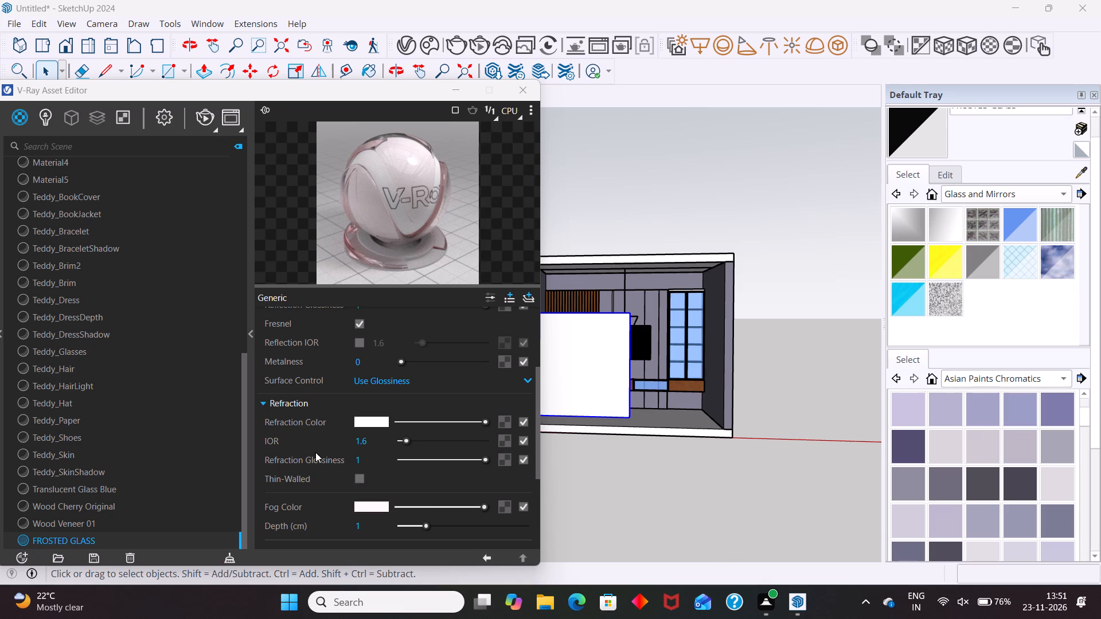
Apply the FROSTED GLASS material to the selected glass panel.
right_click(60, 540)
left_click(120, 381)
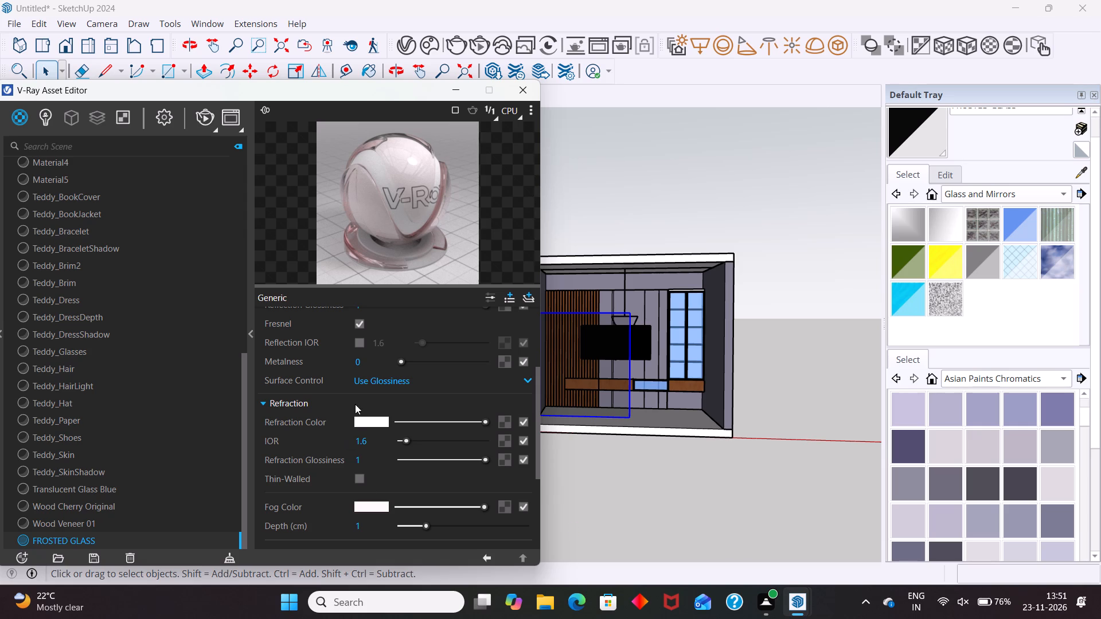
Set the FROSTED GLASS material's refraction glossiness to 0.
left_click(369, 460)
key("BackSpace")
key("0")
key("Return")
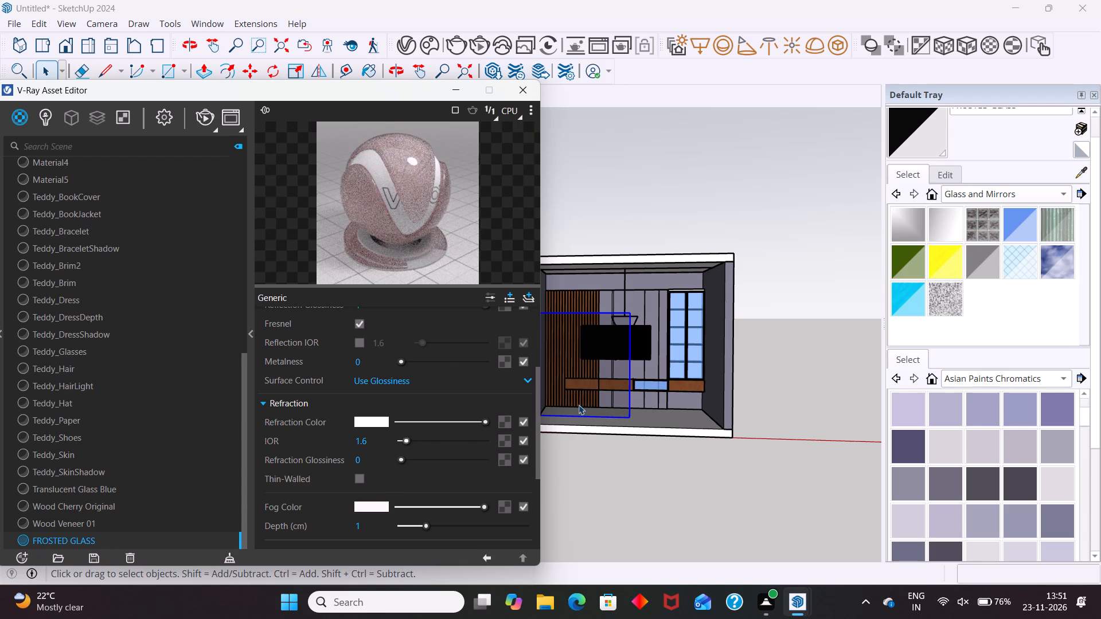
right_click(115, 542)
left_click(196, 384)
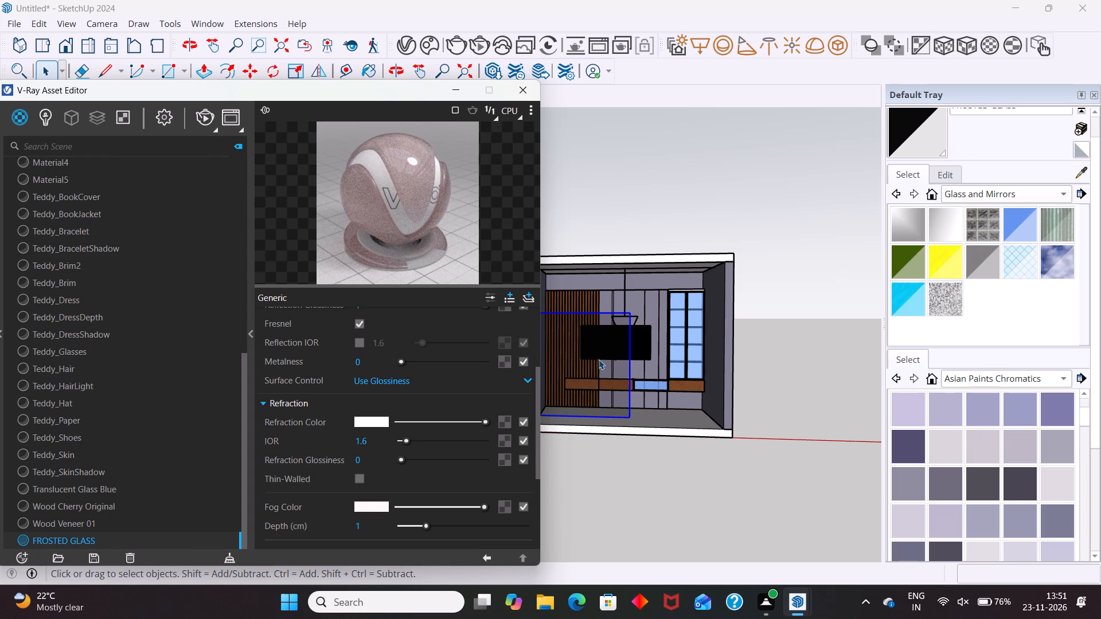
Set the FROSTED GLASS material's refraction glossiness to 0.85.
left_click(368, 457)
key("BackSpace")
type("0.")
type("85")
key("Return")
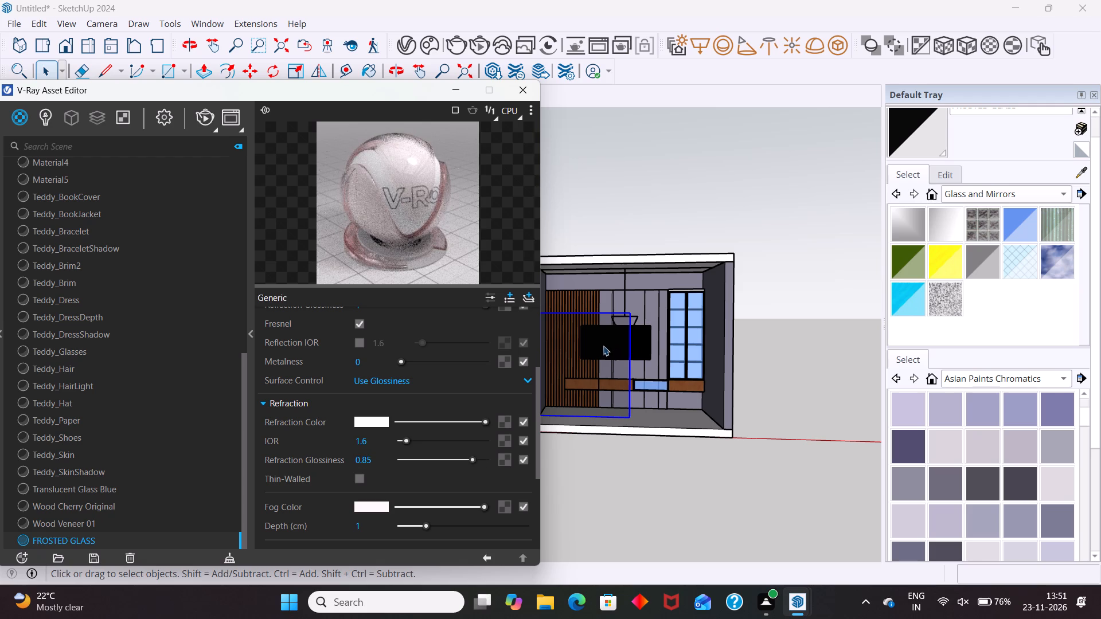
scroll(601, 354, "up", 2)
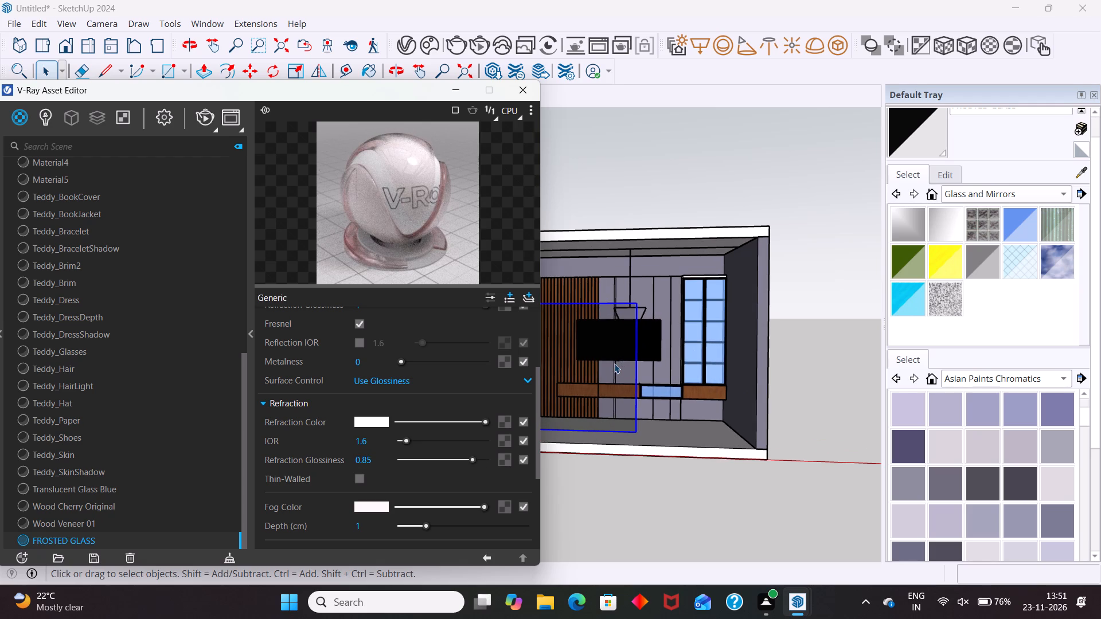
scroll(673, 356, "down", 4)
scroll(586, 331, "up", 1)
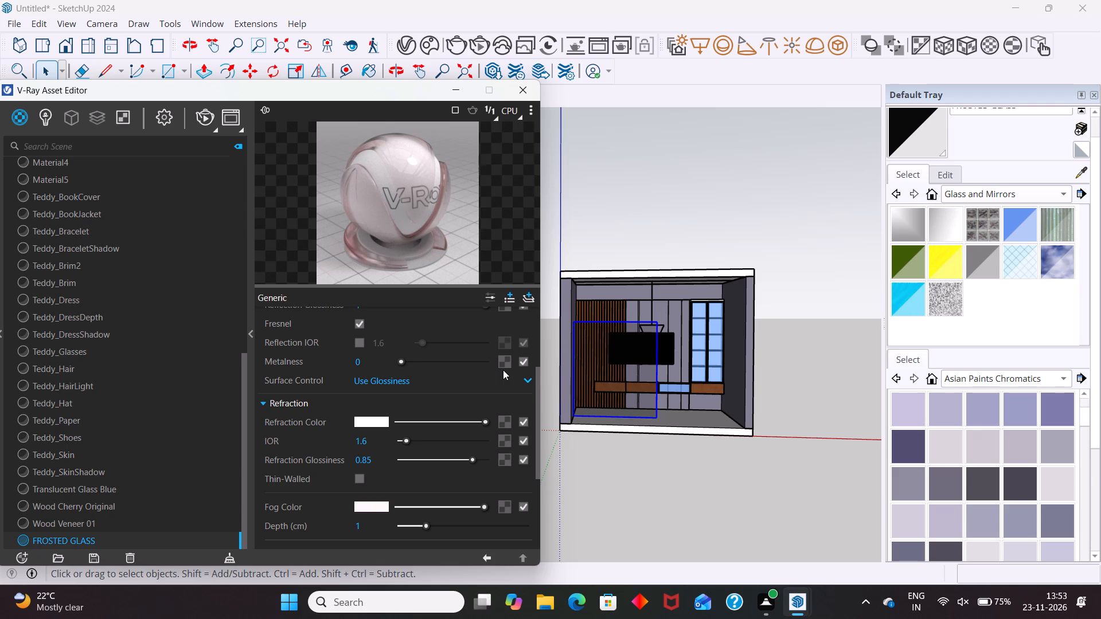
Close the V-Ray Asset Editor and remove the material from the selected front glass panel.
left_click(534, 83)
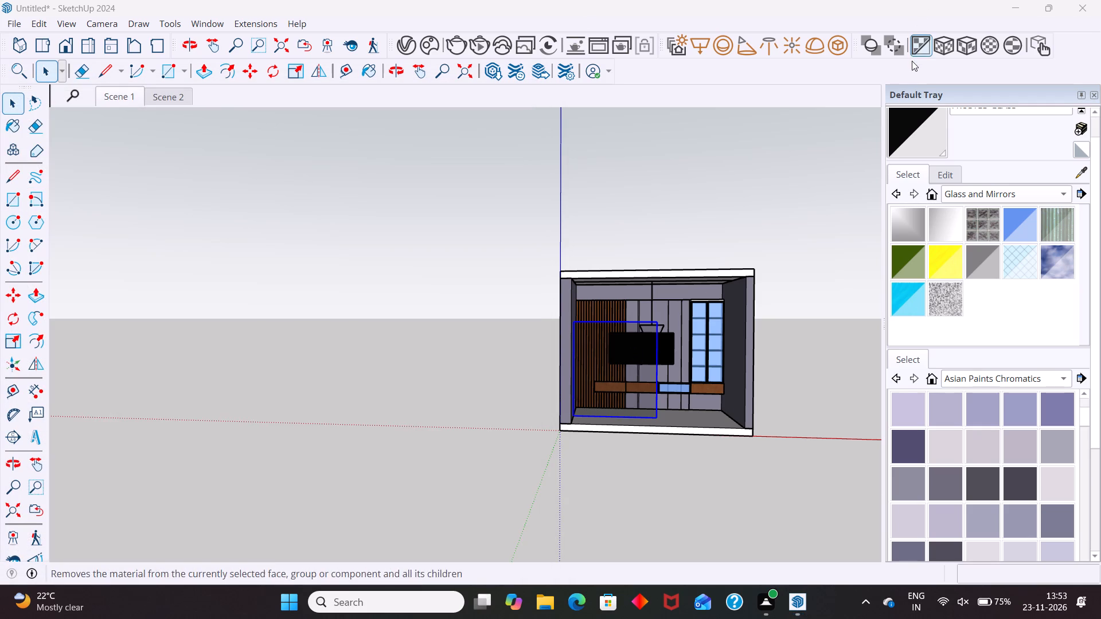
left_click(922, 53)
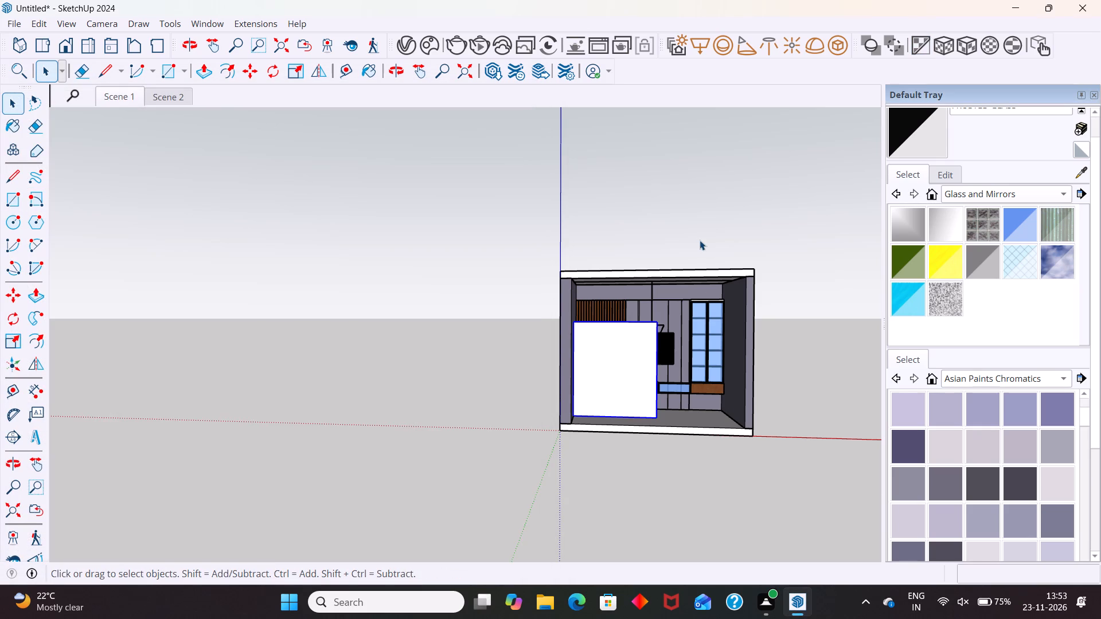
Select the entire TV unit room, including its lights, and copy it.
left_click_drag(459, 195, 818, 488)
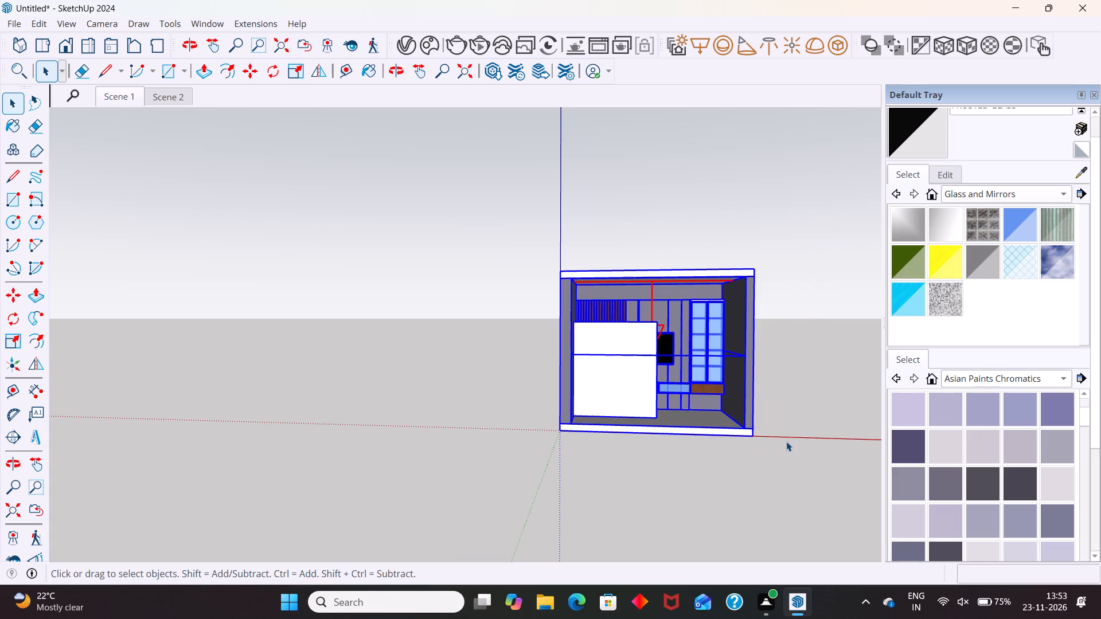
key("ctrl+c")
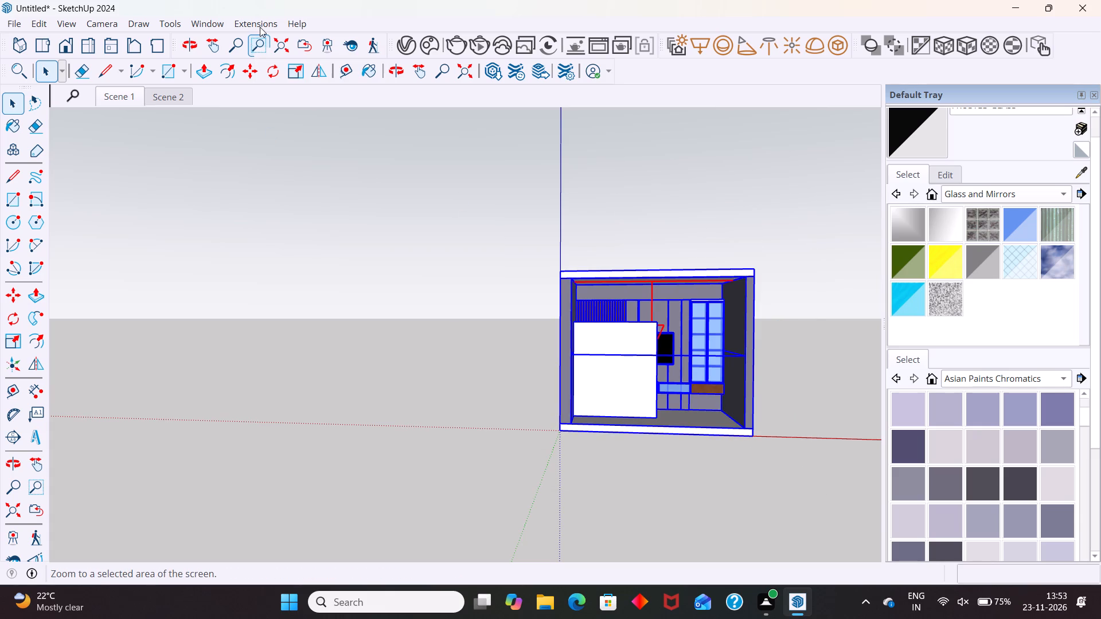
Start a new model from the Architectural Millimeters template, discarding unsaved changes to the current one.
left_click(305, 21)
left_click(314, 37)
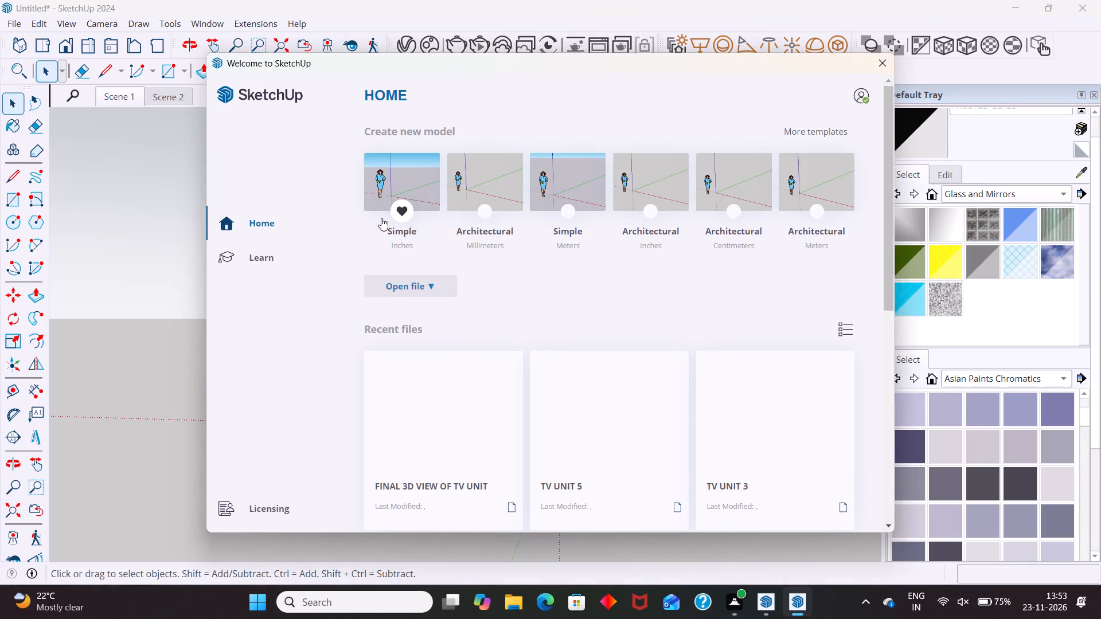
double_click(470, 179)
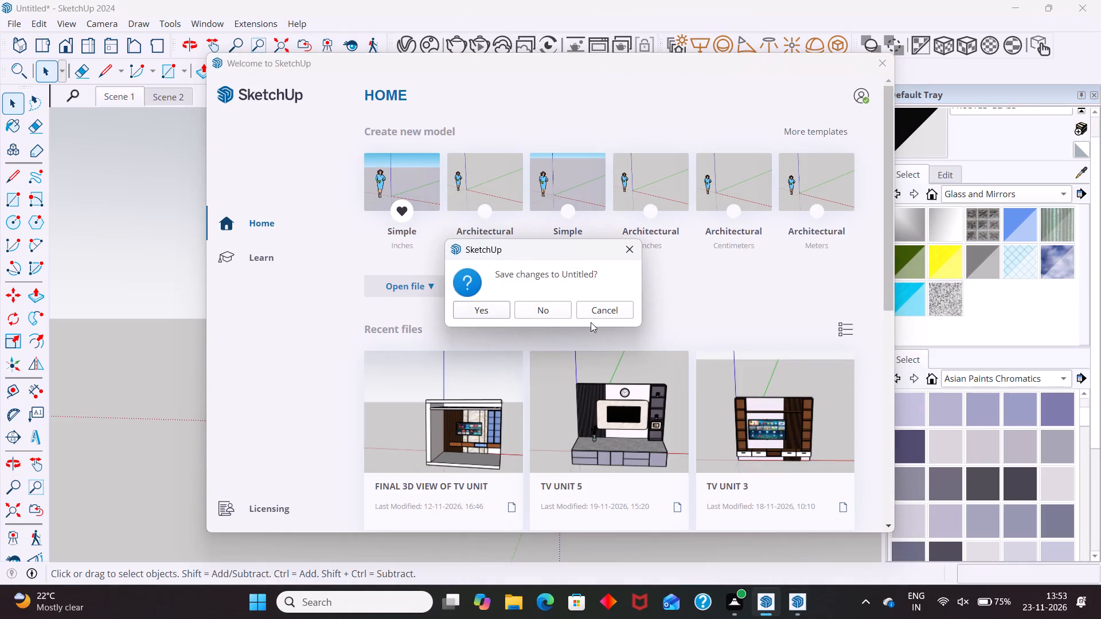
left_click(529, 312)
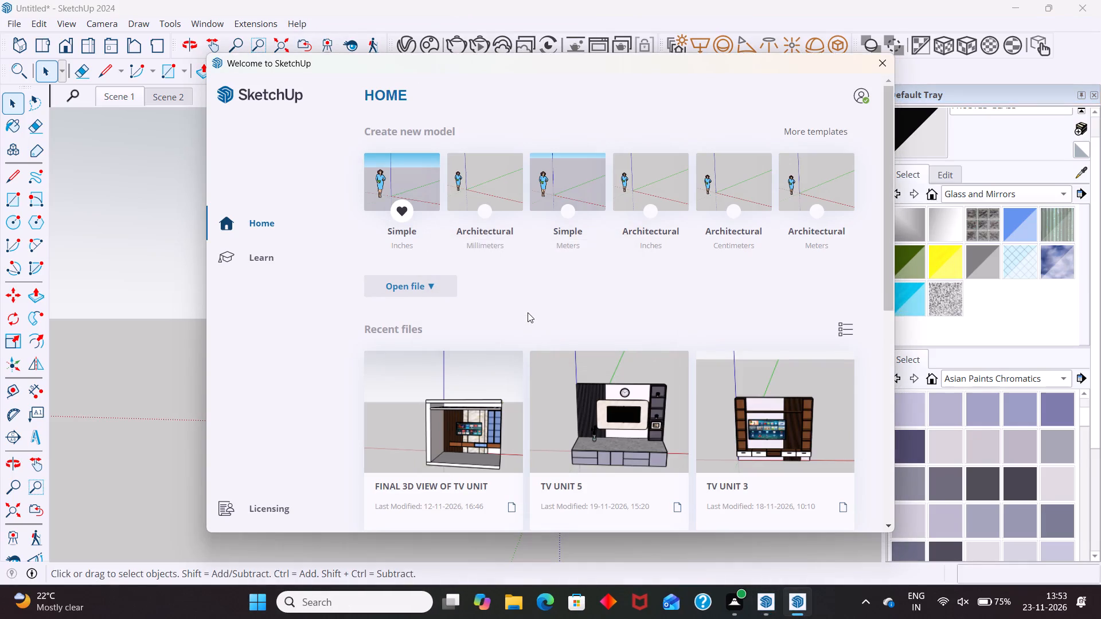
Delete the default human figure, and paste the copied room at the axes origin in its place.
left_click(293, 285)
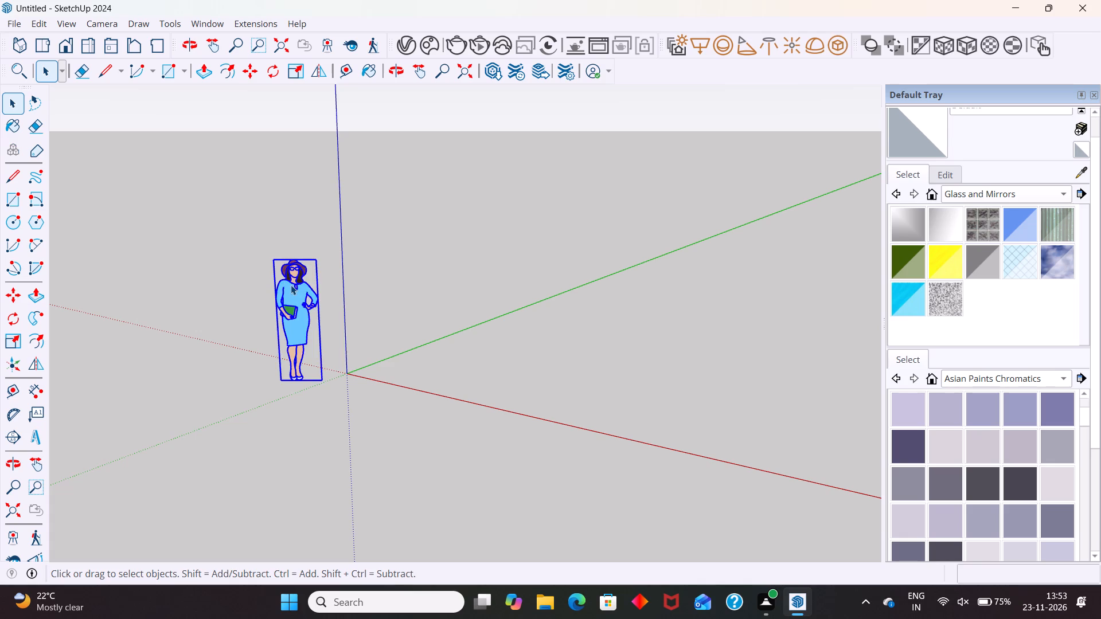
key("Delete")
key("ctrl+v")
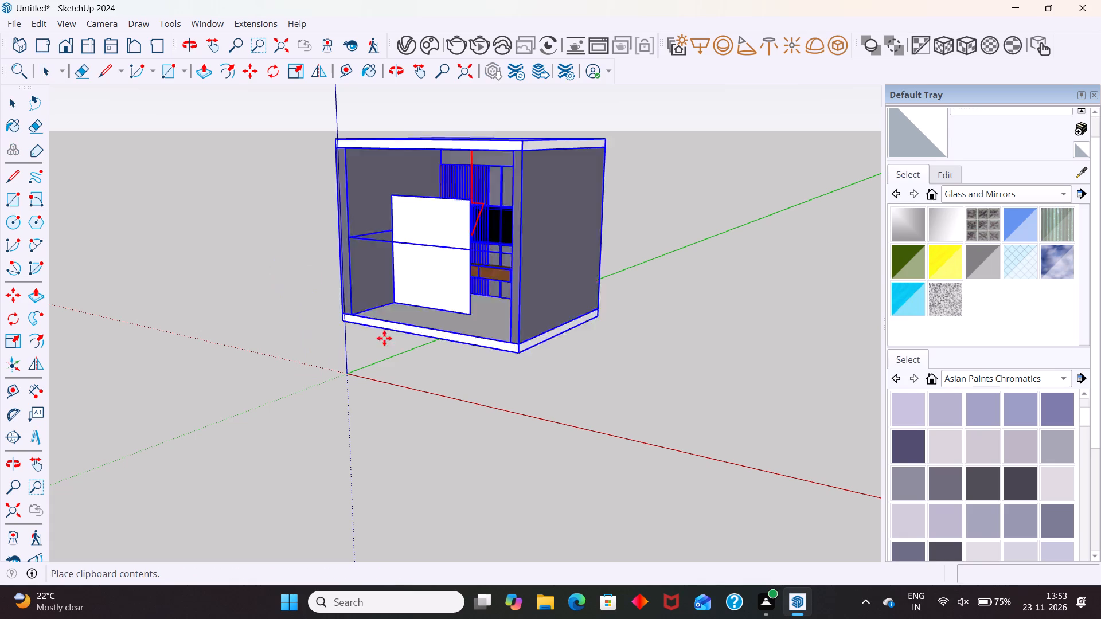
left_click(346, 379)
middle_click_drag(432, 430, 537, 401)
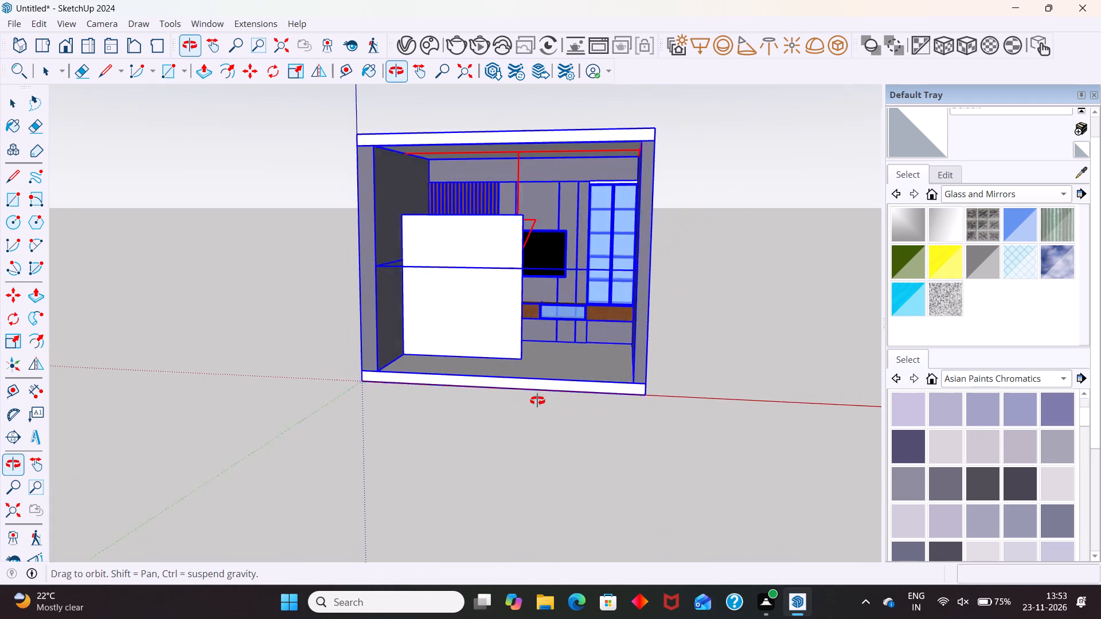
middle_click_drag(537, 401, 577, 395)
key("space")
left_click(538, 450)
Select the white front panel and create a new Generic V-Ray material.
left_click(470, 310)
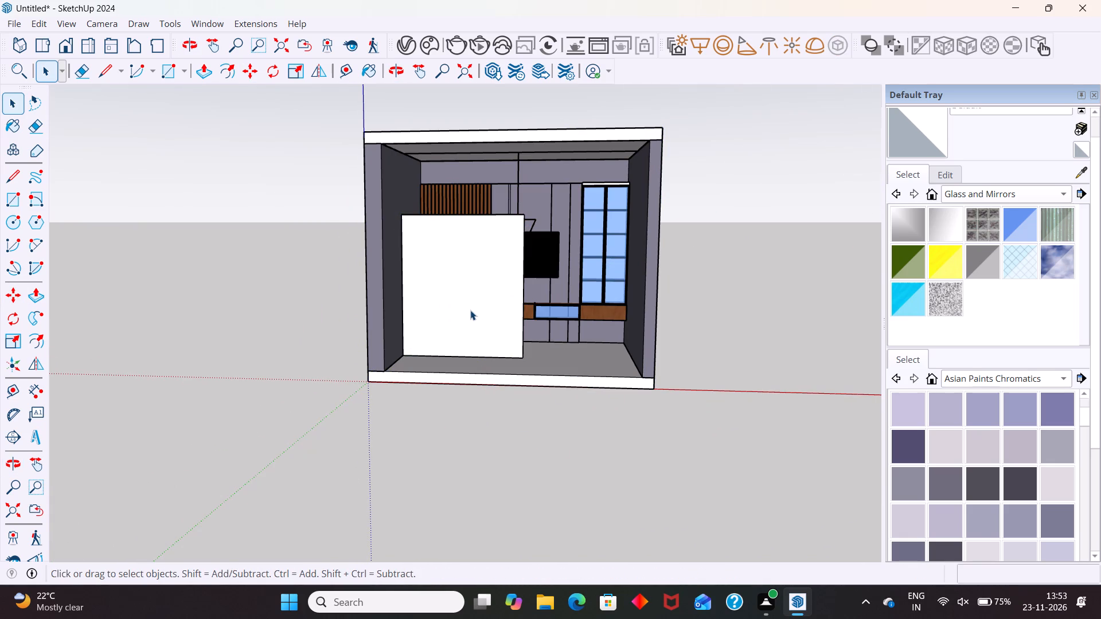
left_click(399, 54)
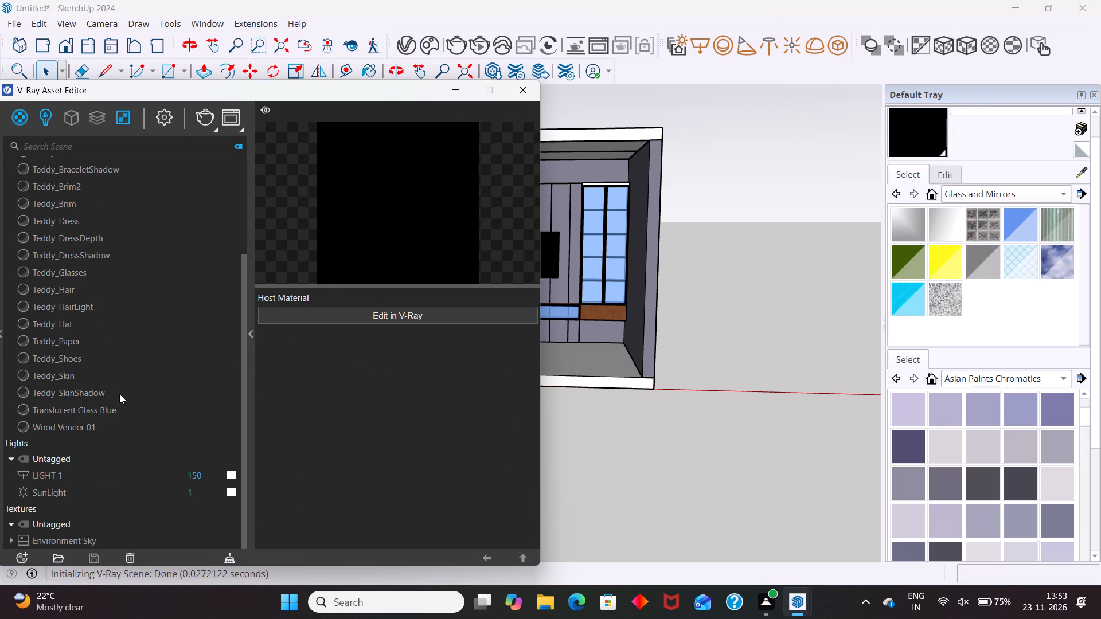
scroll(118, 433, "down", 2)
scroll(118, 438, "up", 4)
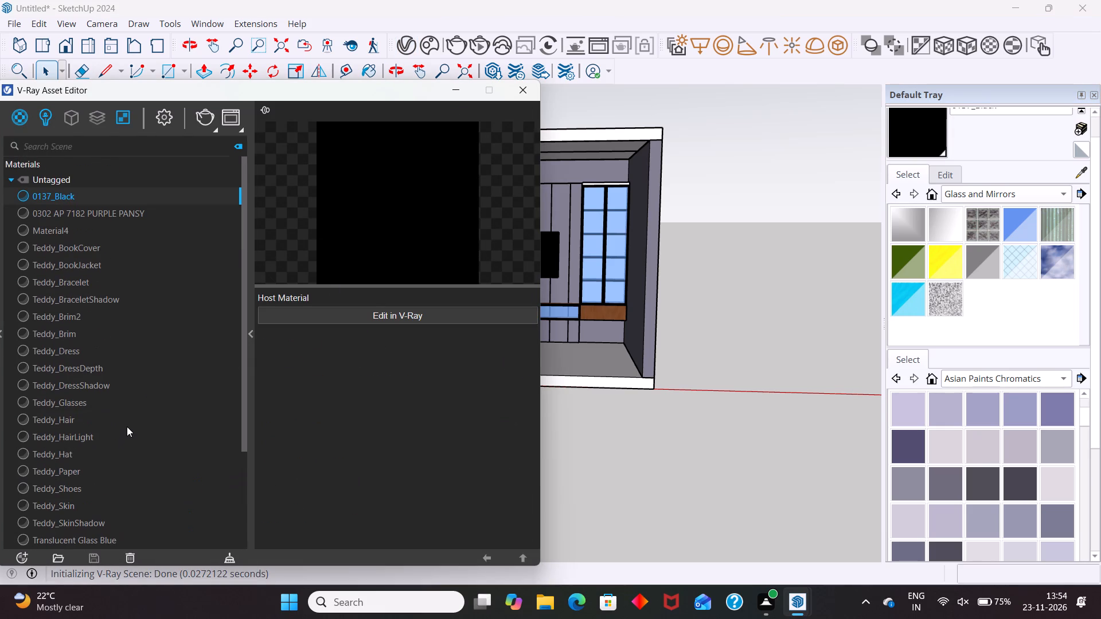
scroll(127, 426, "down", 6)
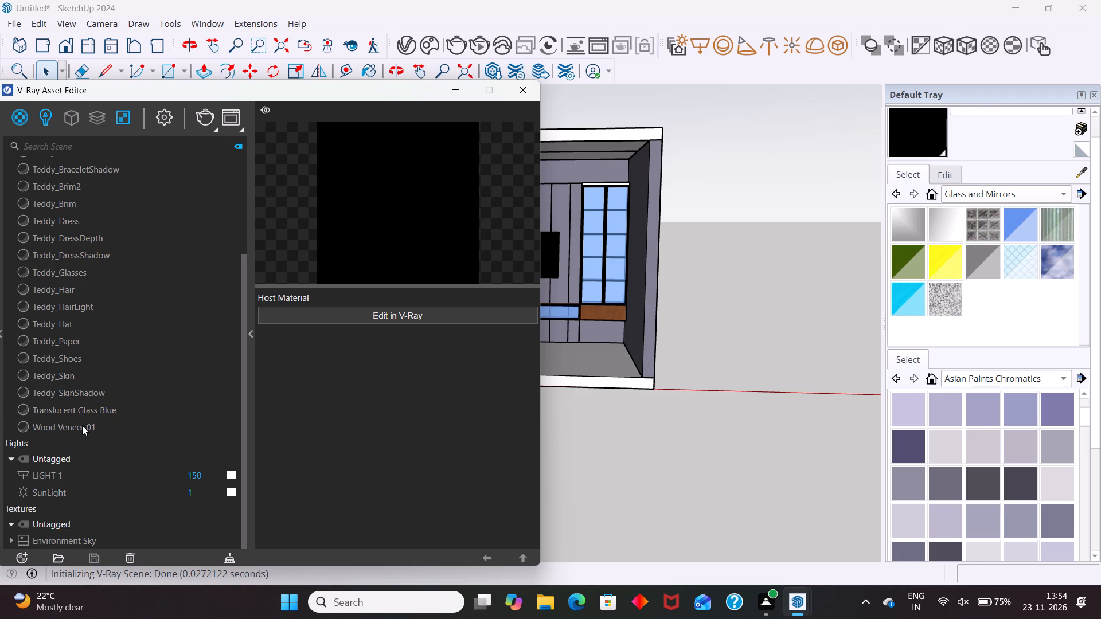
scroll(82, 425, "up", 2)
right_click(20, 119)
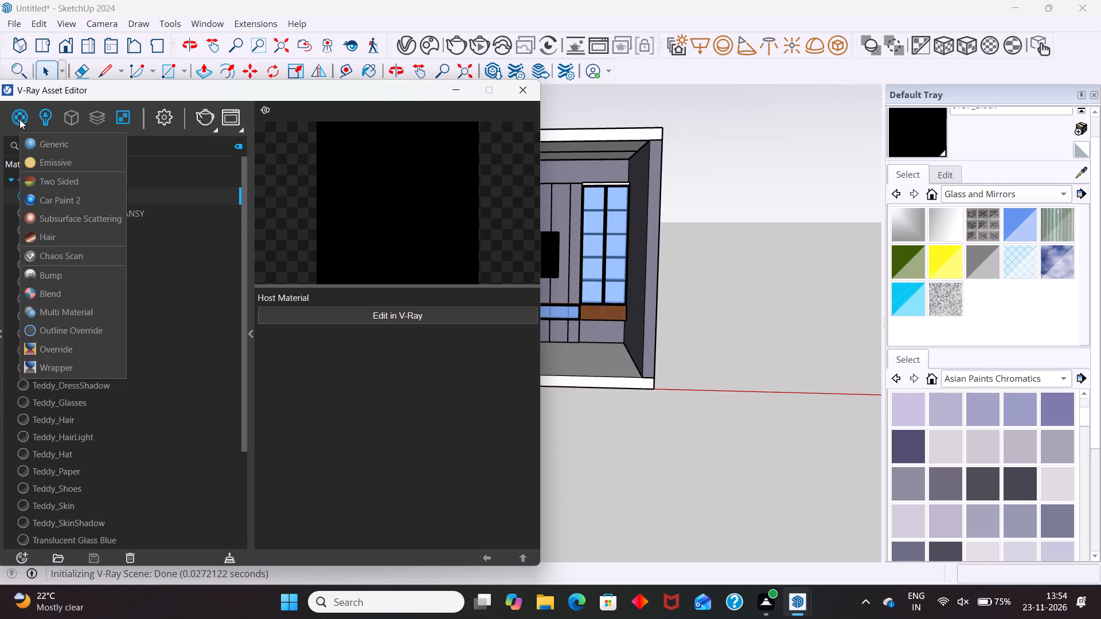
left_click(32, 147)
Rename the new Generic material as FROSTED GLASS.
double_click(87, 430)
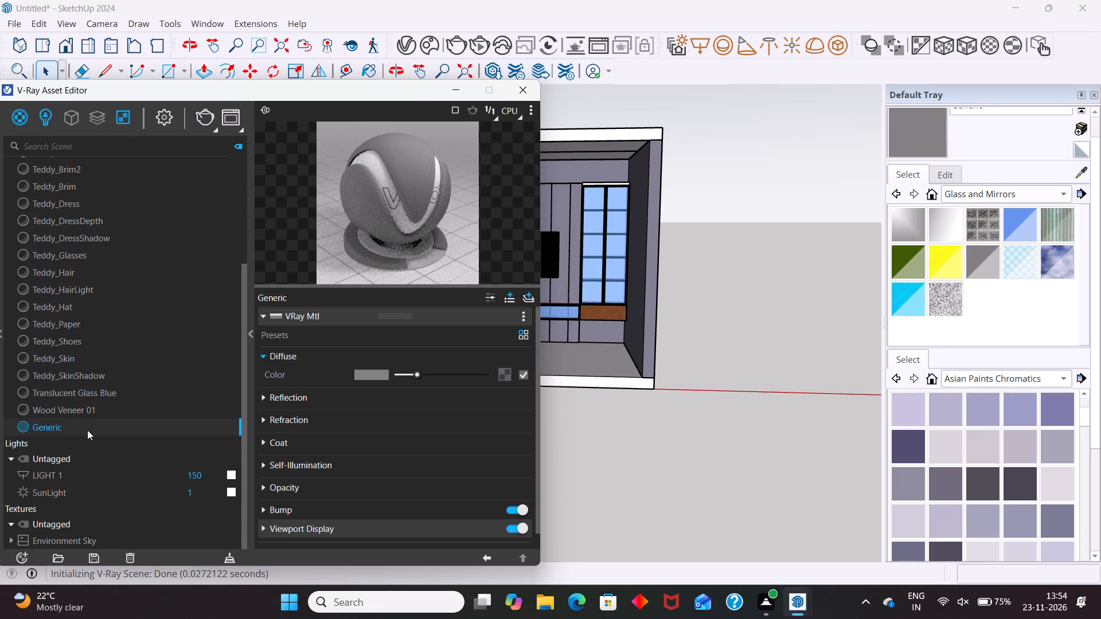
key("BackSpace")
key("BackSpace")
key("BackSpace")
key("BackSpace")
key("BackSpace")
key("BackSpace")
key("BackSpace")
key("BackSpace")
key("BackSpace")
key("BackSpace")
key("BackSpace")
key("BackSpace")
type("FROSTE")
type("D GLASS")
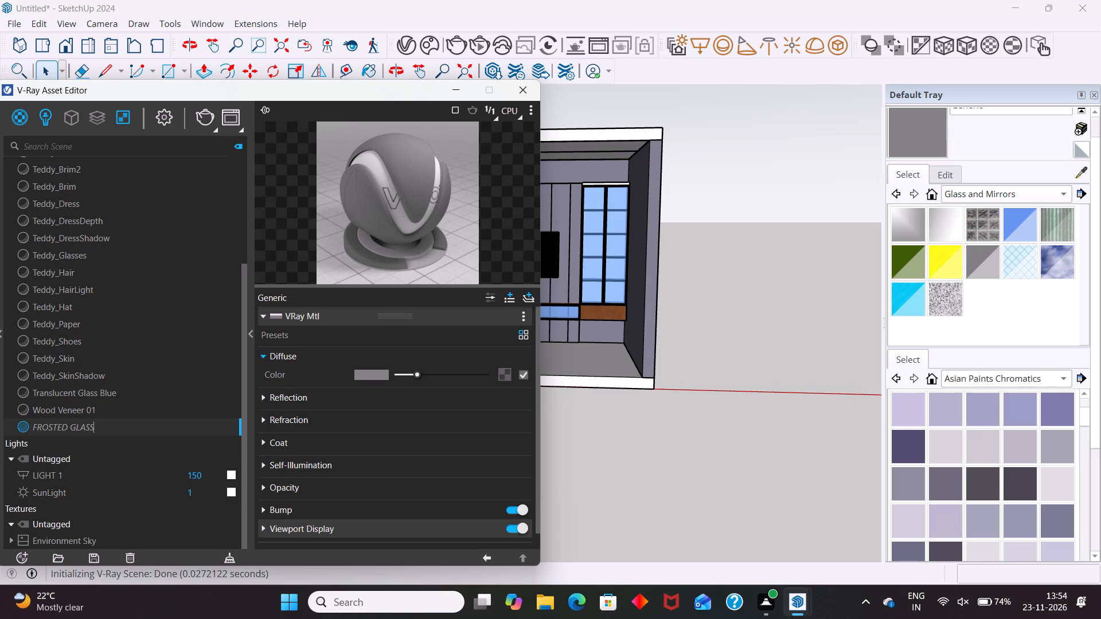
key("Return")
Change the FROSTED GLASS diffuse colour to a near-black with RGB 3, 3, 3.
left_click(381, 373)
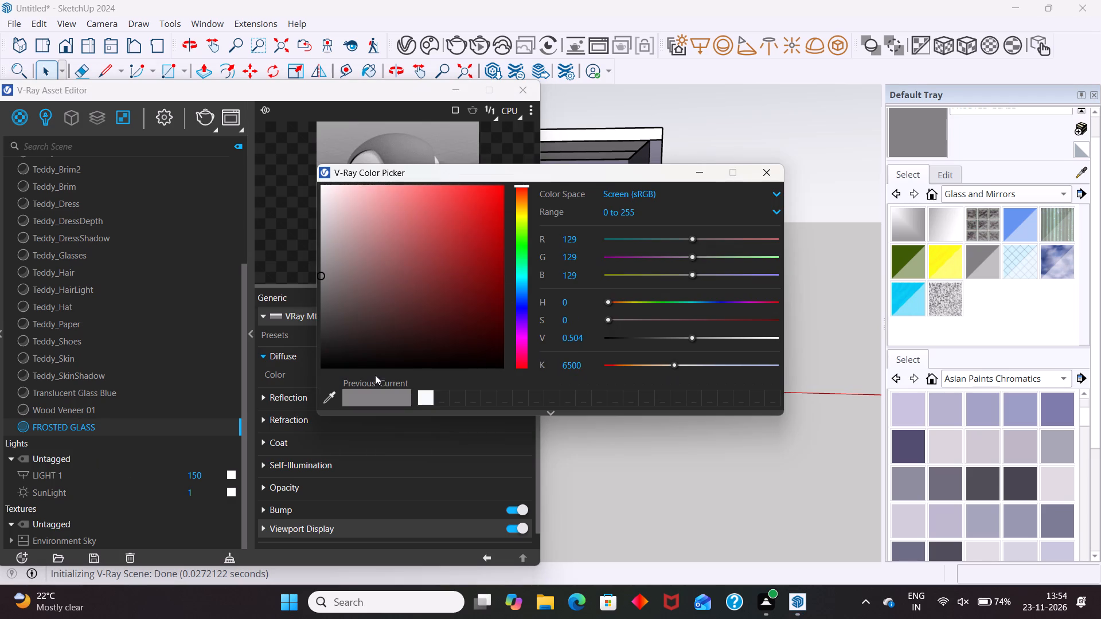
left_click_drag(321, 272, 320, 367)
left_click(752, 174)
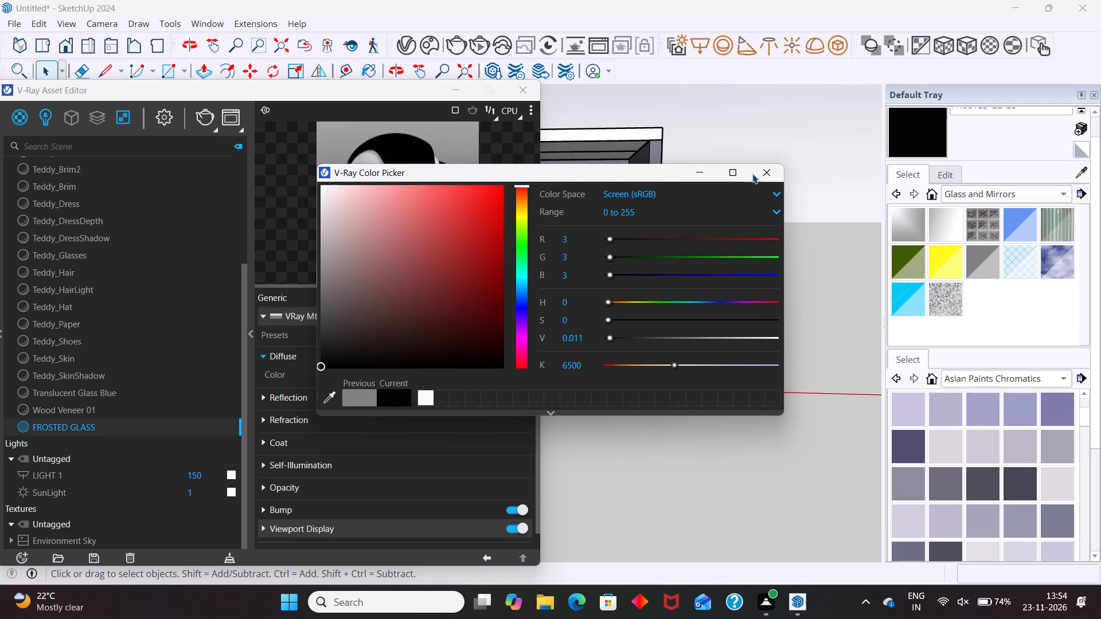
Expand the reflection settings of FROSTED GLASS and set the reflection colour to full white.
scroll(677, 226, "down", 6)
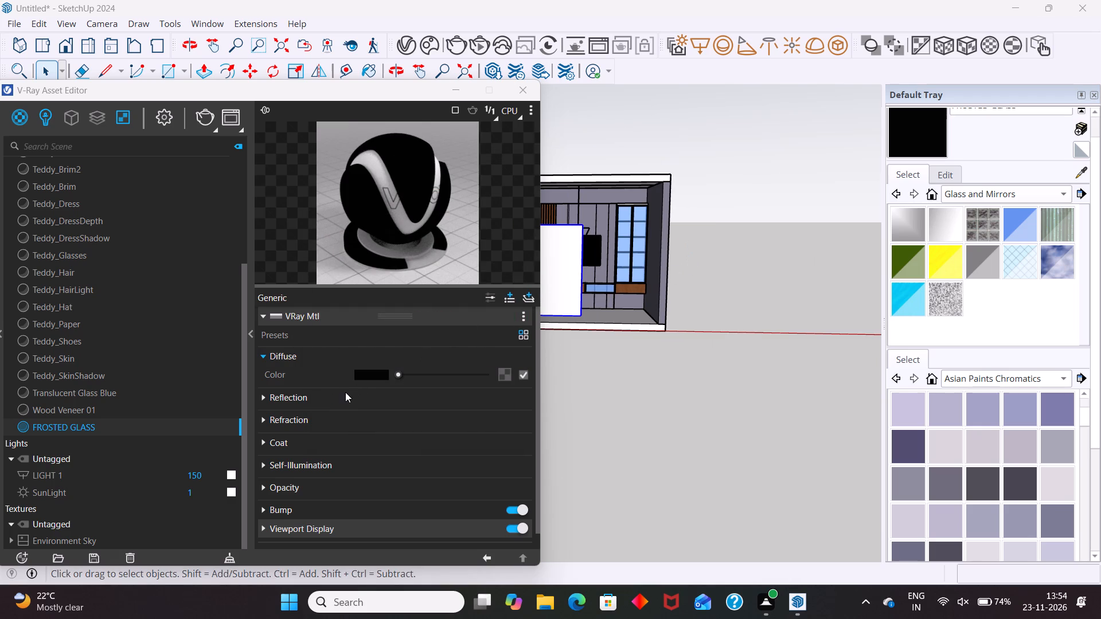
left_click(345, 398)
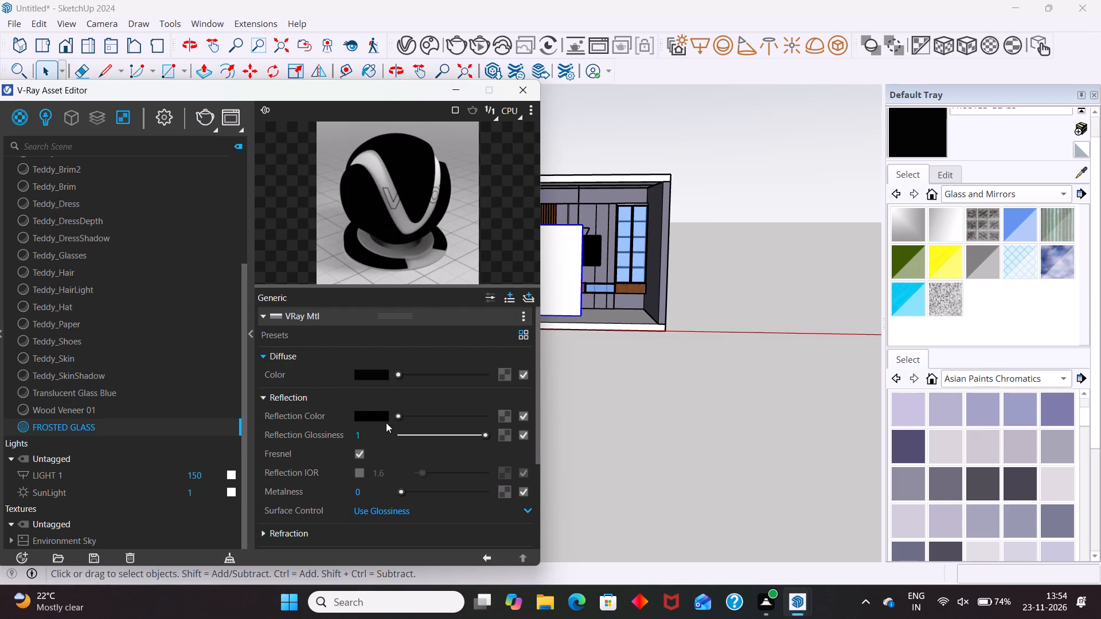
left_click_drag(396, 416, 542, 449)
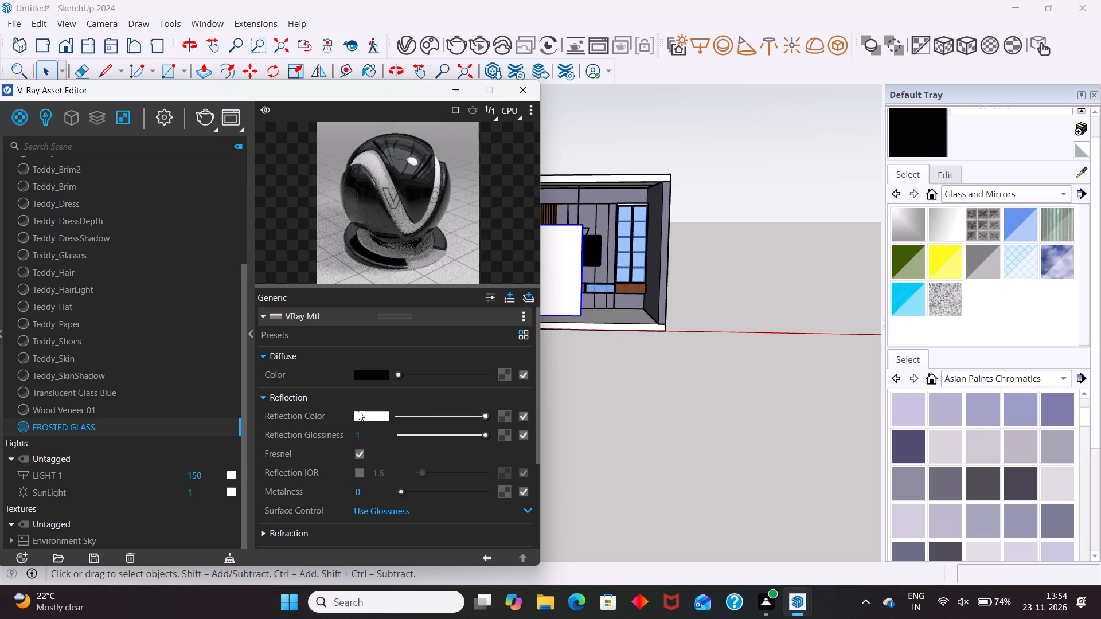
Expand the refraction settings of FROSTED GLASS and set the refraction colour to full white.
scroll(358, 410, "down", 3)
left_click(342, 407)
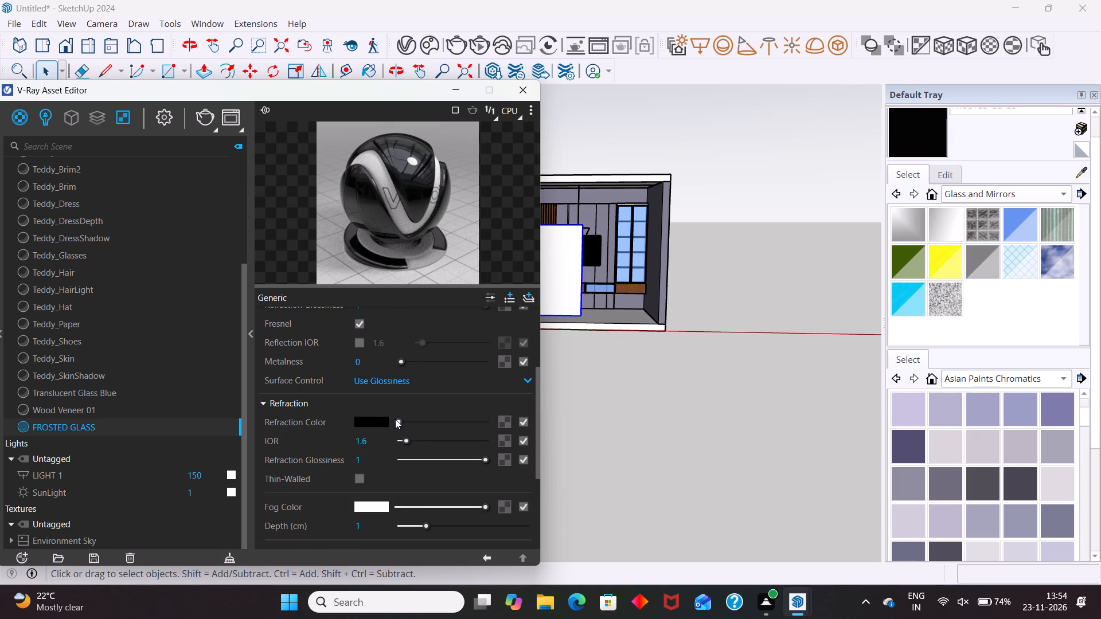
left_click_drag(396, 418, 548, 444)
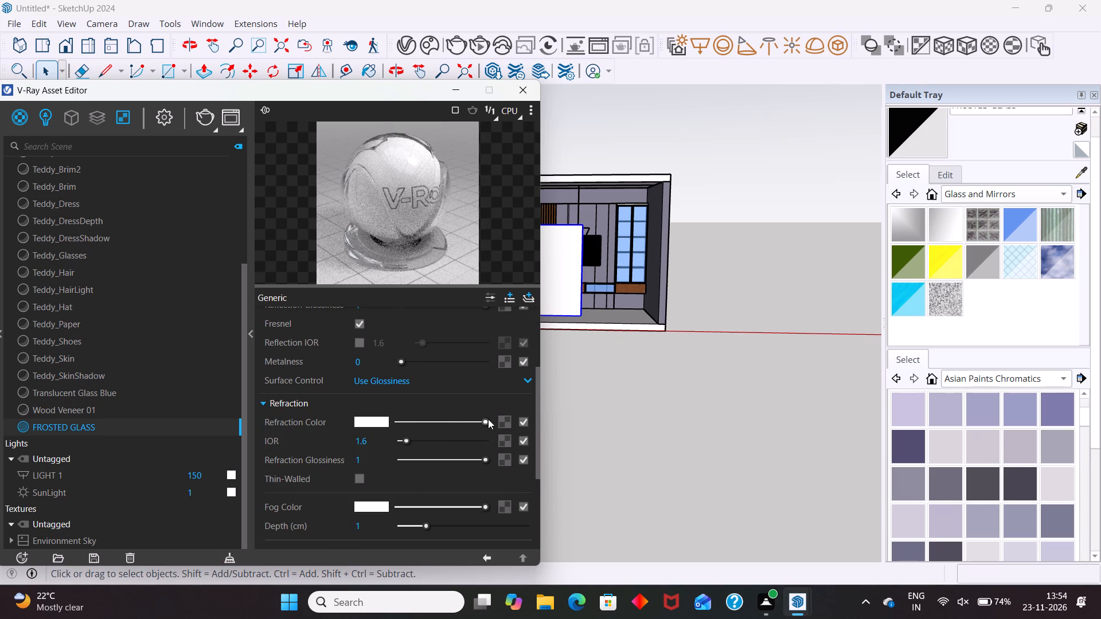
left_click_drag(487, 419, 514, 422)
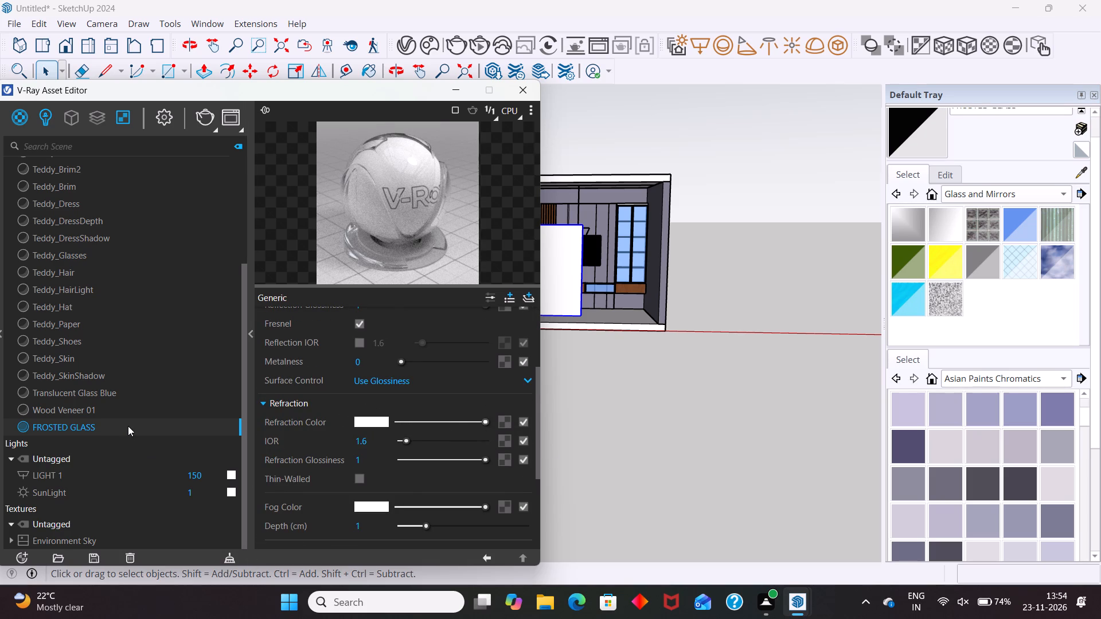
Apply the FROSTED GLASS material to the selected front panel.
right_click(128, 427)
left_click(180, 273)
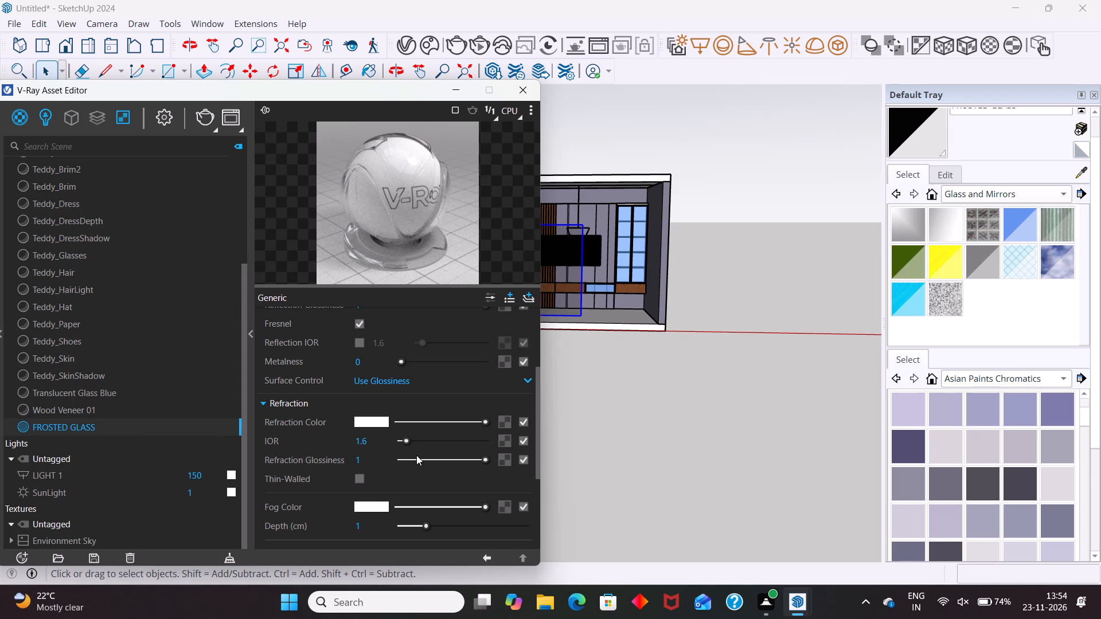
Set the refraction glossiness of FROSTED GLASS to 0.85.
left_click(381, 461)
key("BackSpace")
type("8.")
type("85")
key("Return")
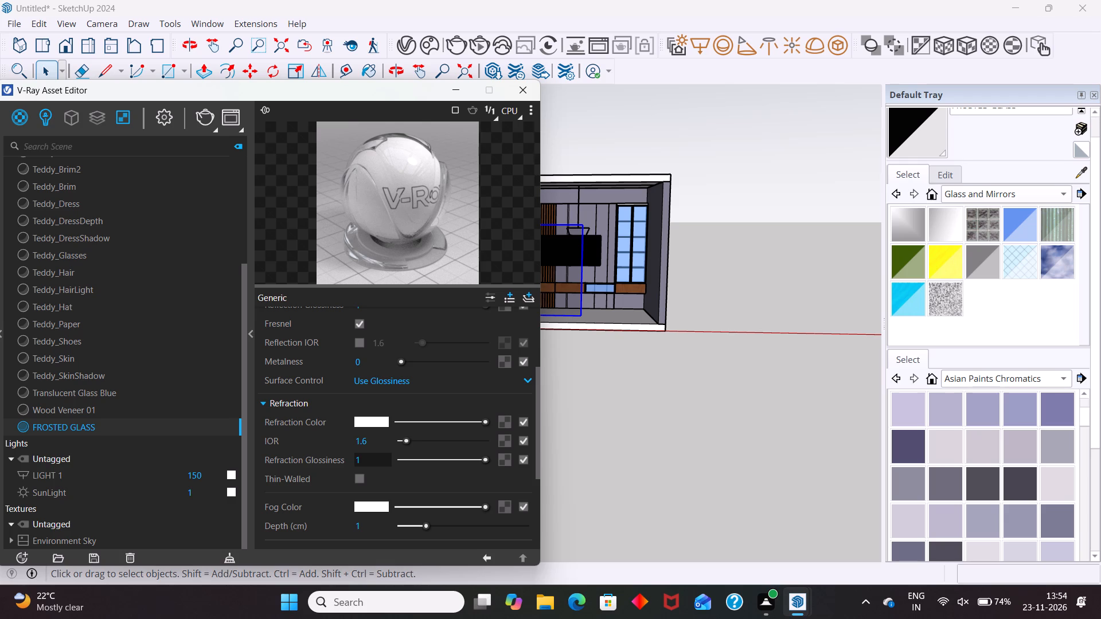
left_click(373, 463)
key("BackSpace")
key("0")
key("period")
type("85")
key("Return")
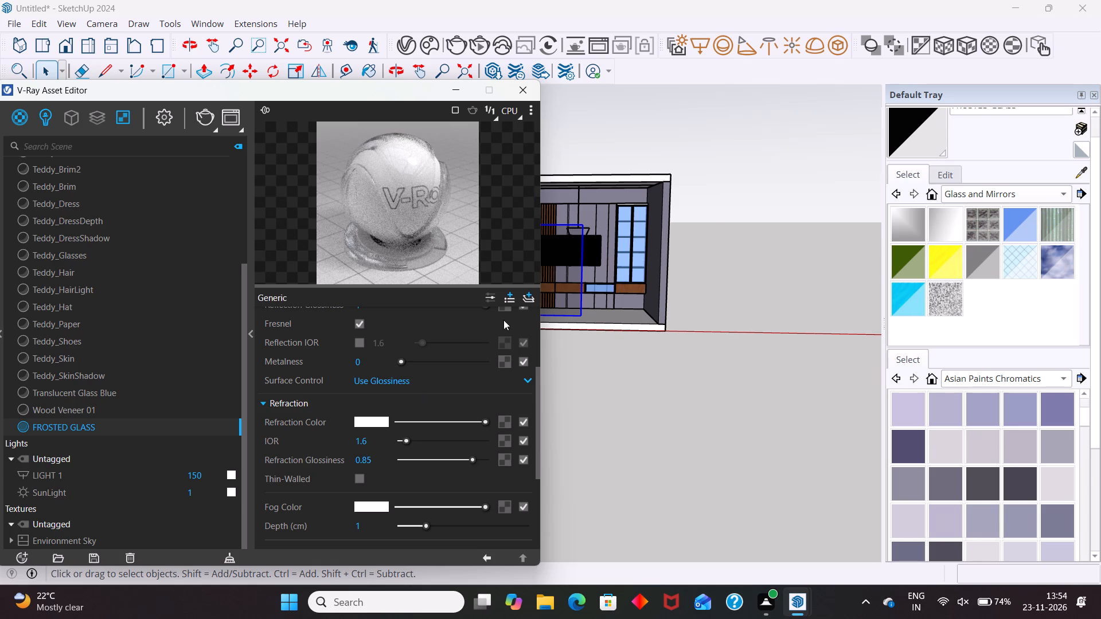
Examine the front panel with its applied glass material against the TV unit wall, keeping the panel selected.
scroll(558, 267, "up", 13)
scroll(743, 329, "down", 10)
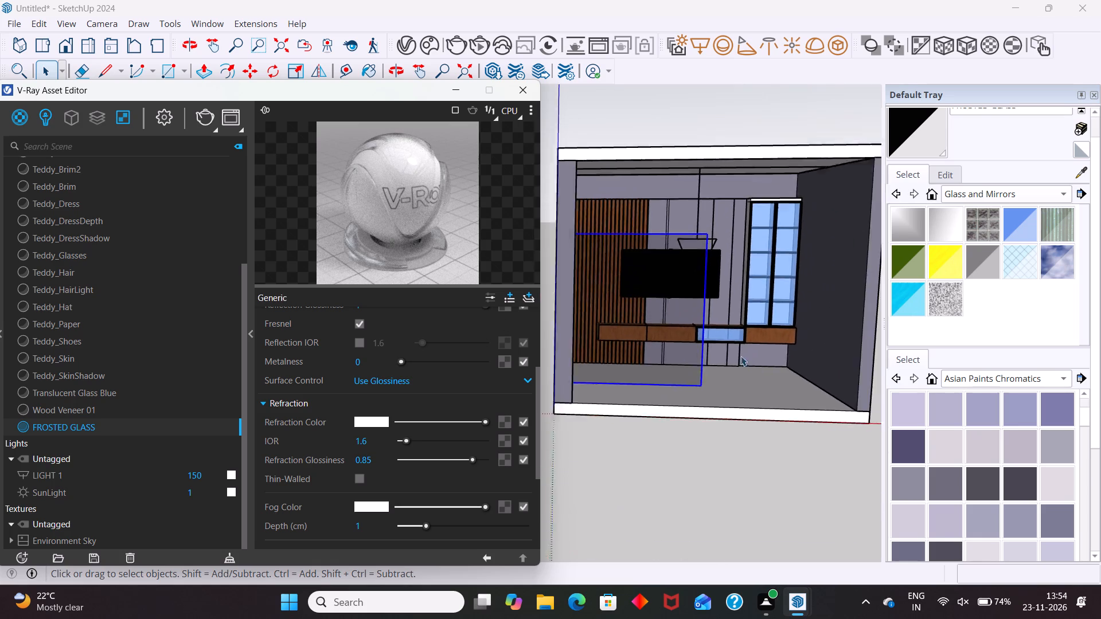
scroll(741, 356, "down", 2)
scroll(685, 331, "up", 3)
middle_click_drag(686, 351, 633, 370)
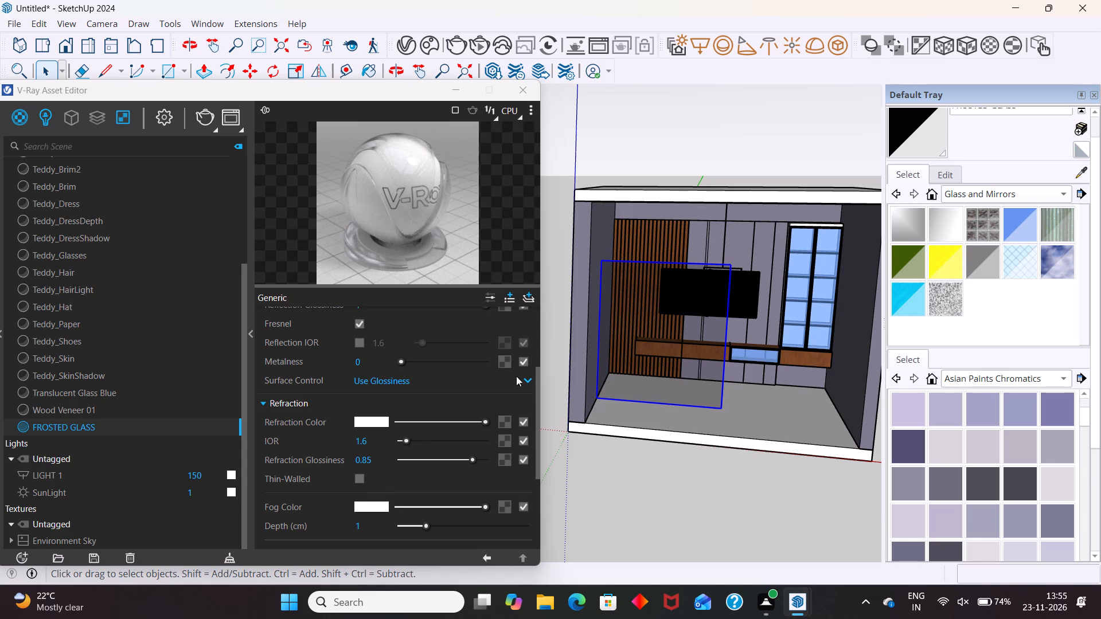
key("Return")
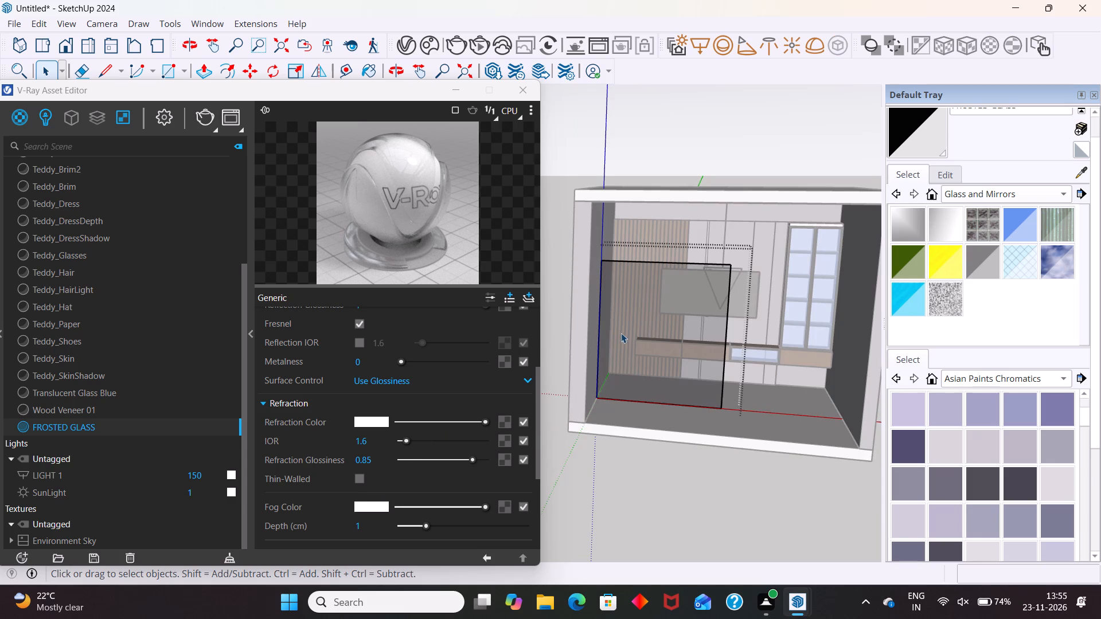
left_click(626, 477)
left_click(646, 356)
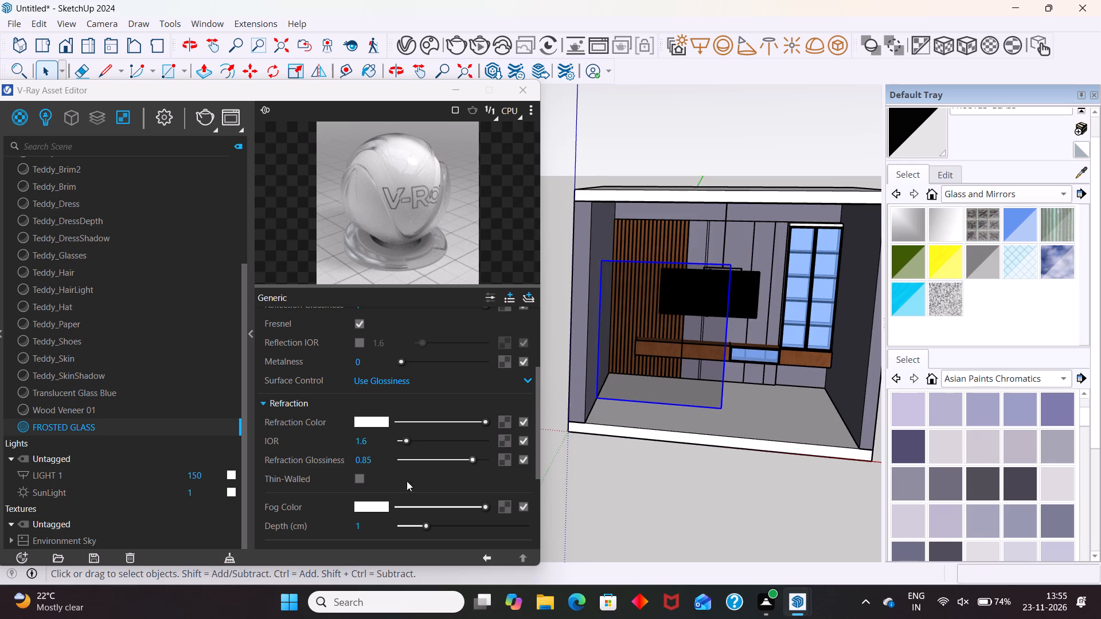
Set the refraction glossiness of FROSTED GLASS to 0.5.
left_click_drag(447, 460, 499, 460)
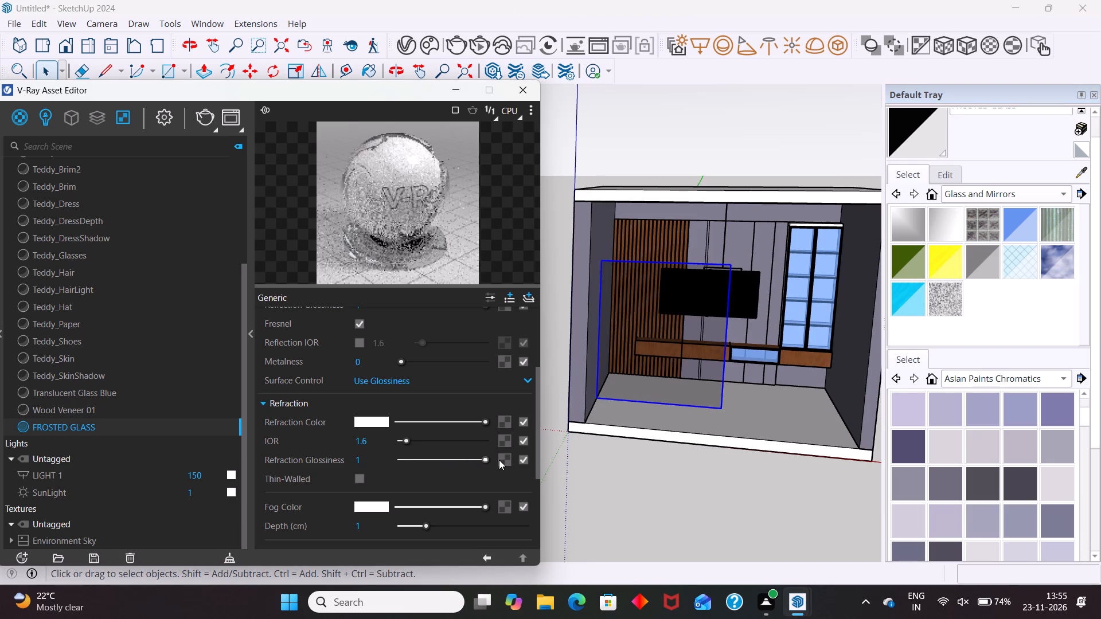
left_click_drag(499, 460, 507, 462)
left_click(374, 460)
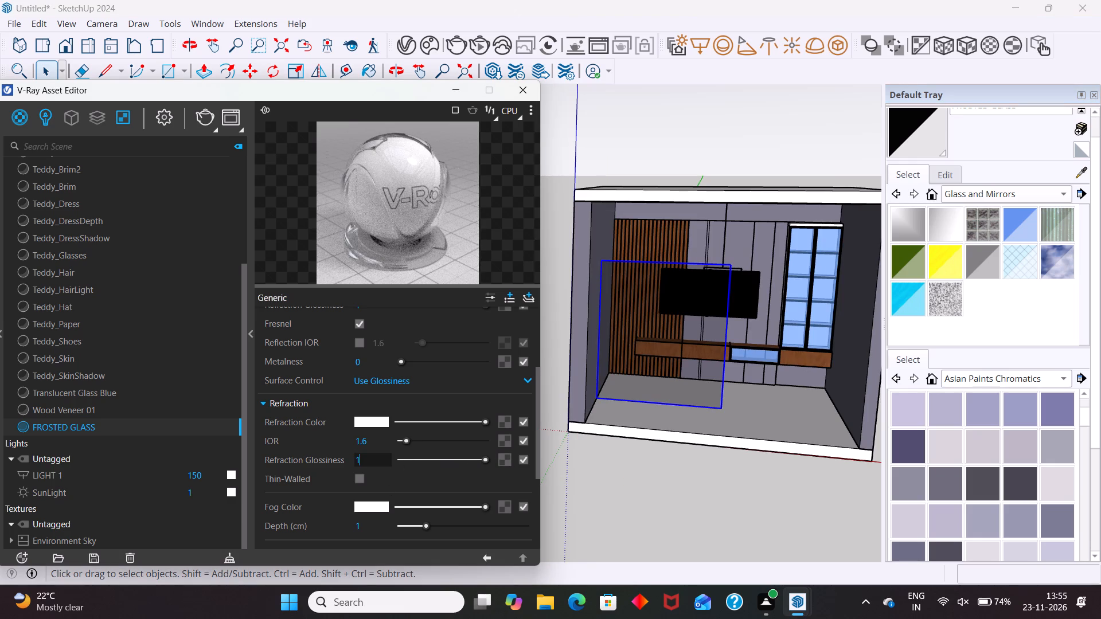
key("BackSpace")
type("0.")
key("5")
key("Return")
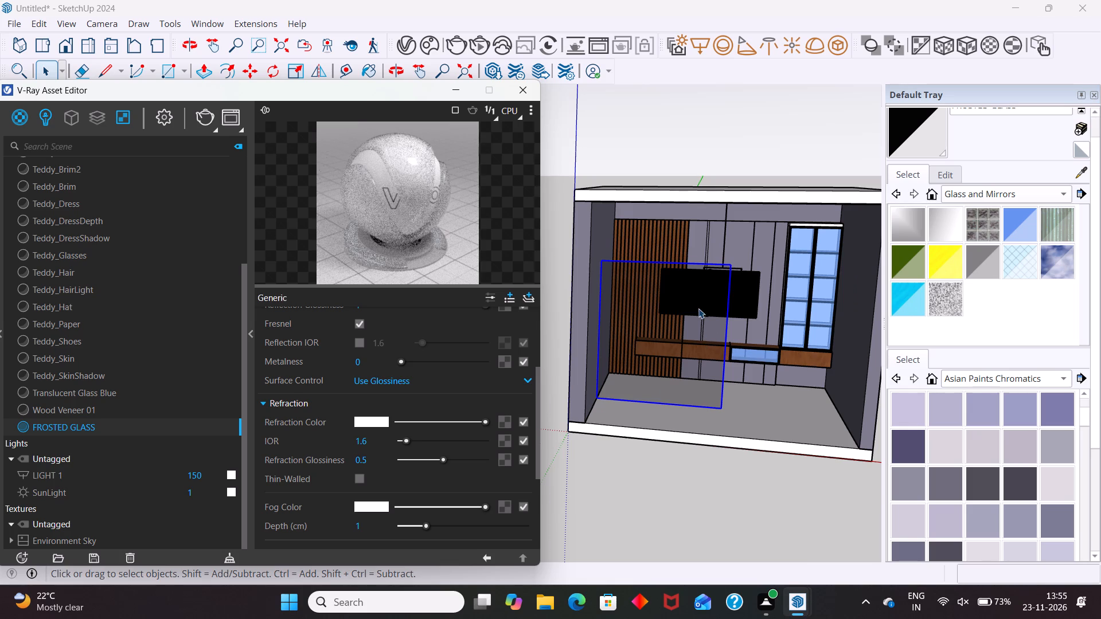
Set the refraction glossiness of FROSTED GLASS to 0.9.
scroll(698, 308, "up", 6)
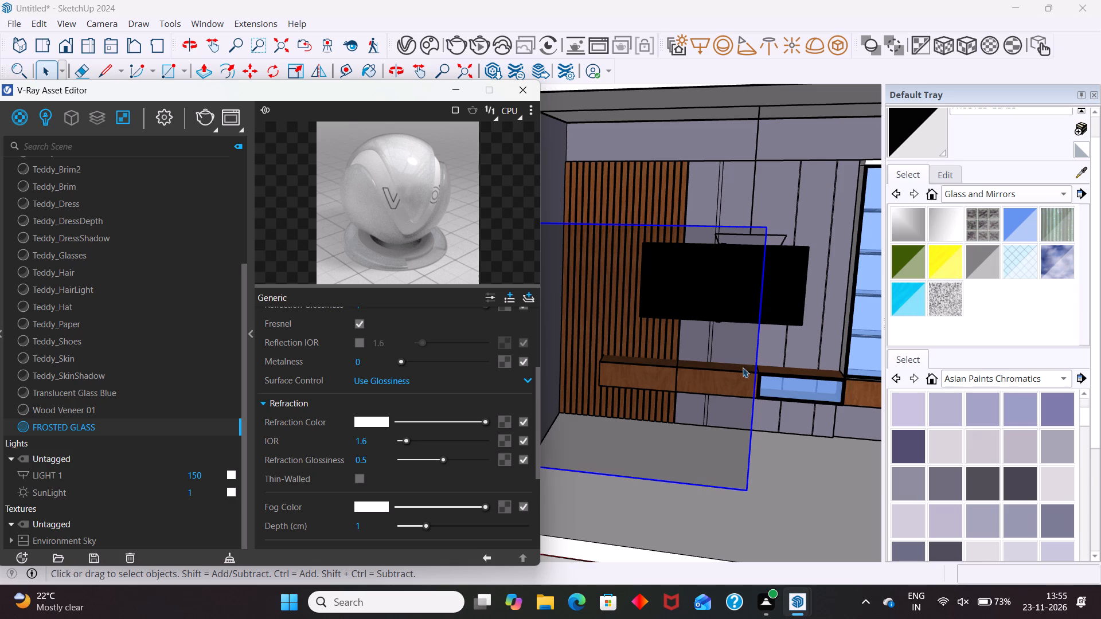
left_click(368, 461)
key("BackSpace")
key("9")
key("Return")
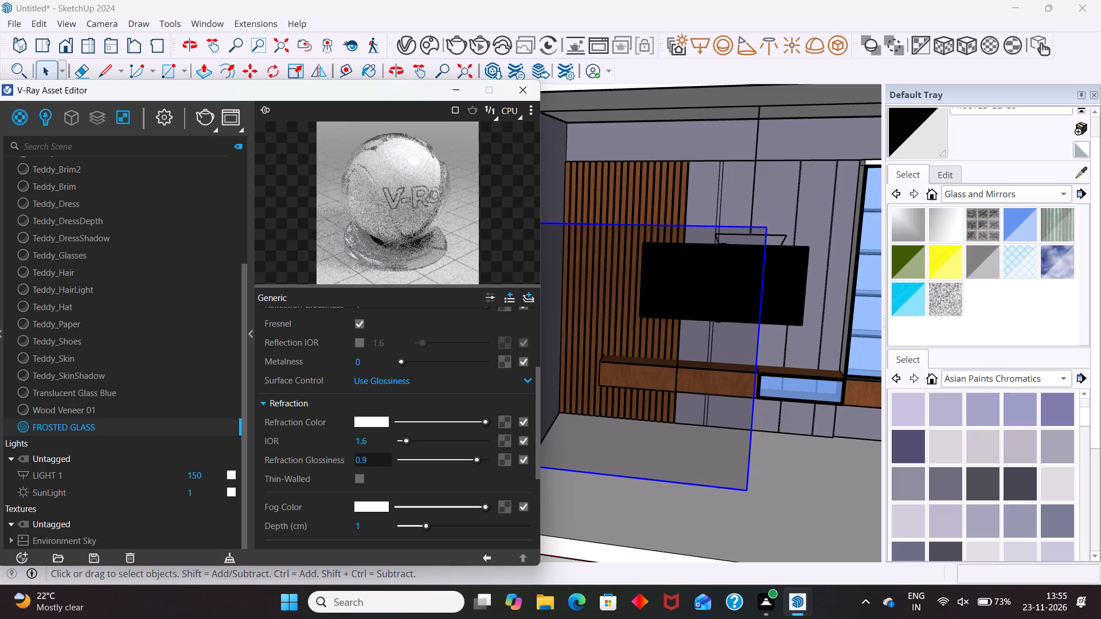
Reapply the FROSTED GLASS material to the selected front panel.
right_click(110, 432)
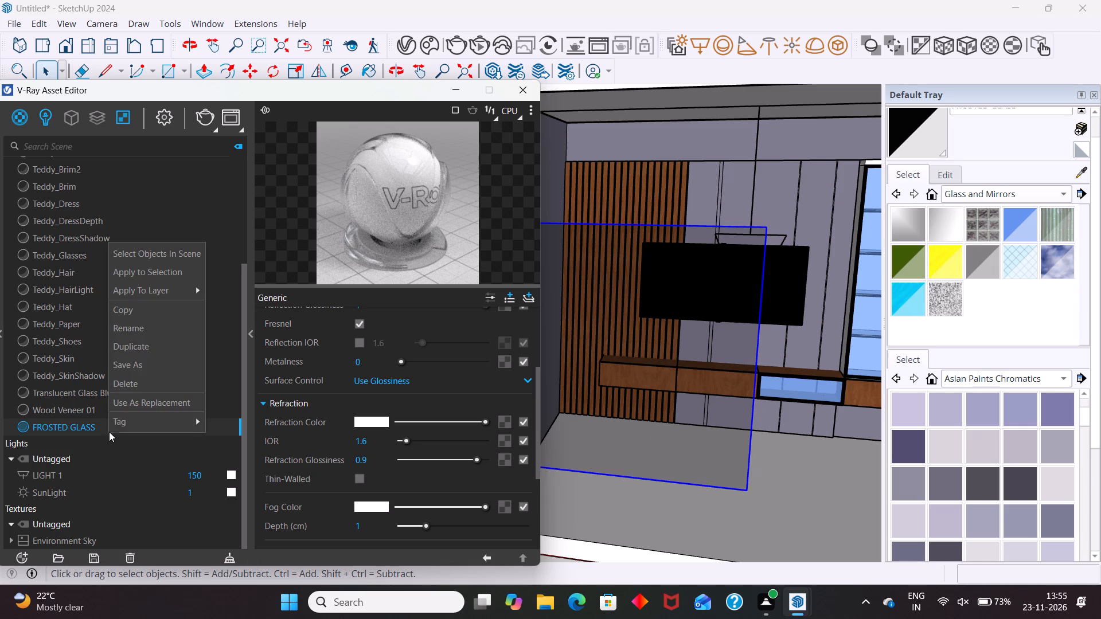
left_click(171, 275)
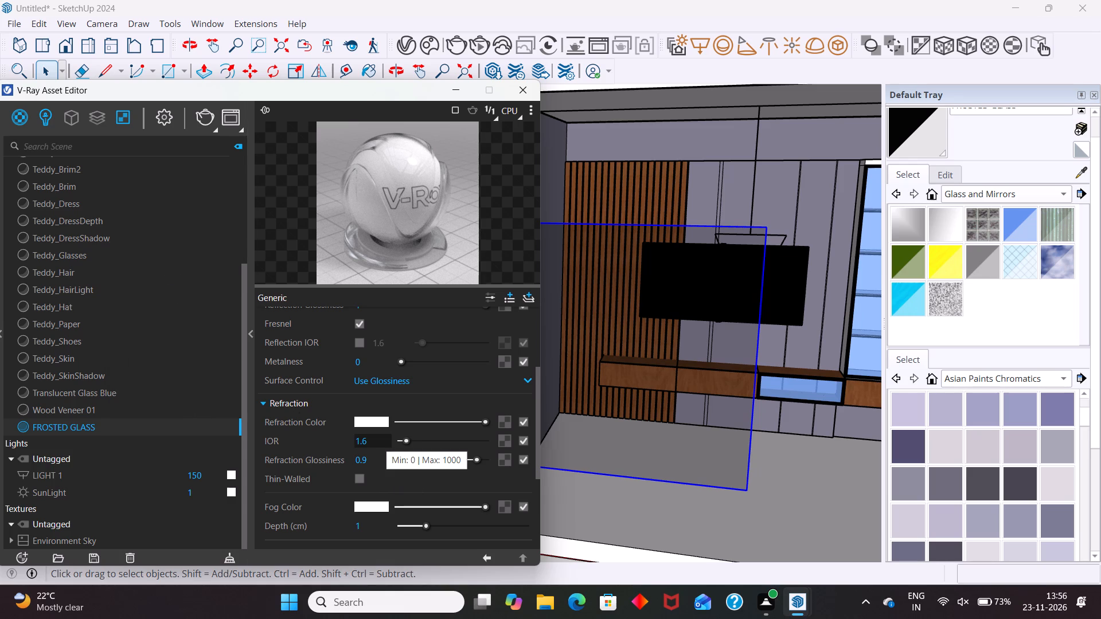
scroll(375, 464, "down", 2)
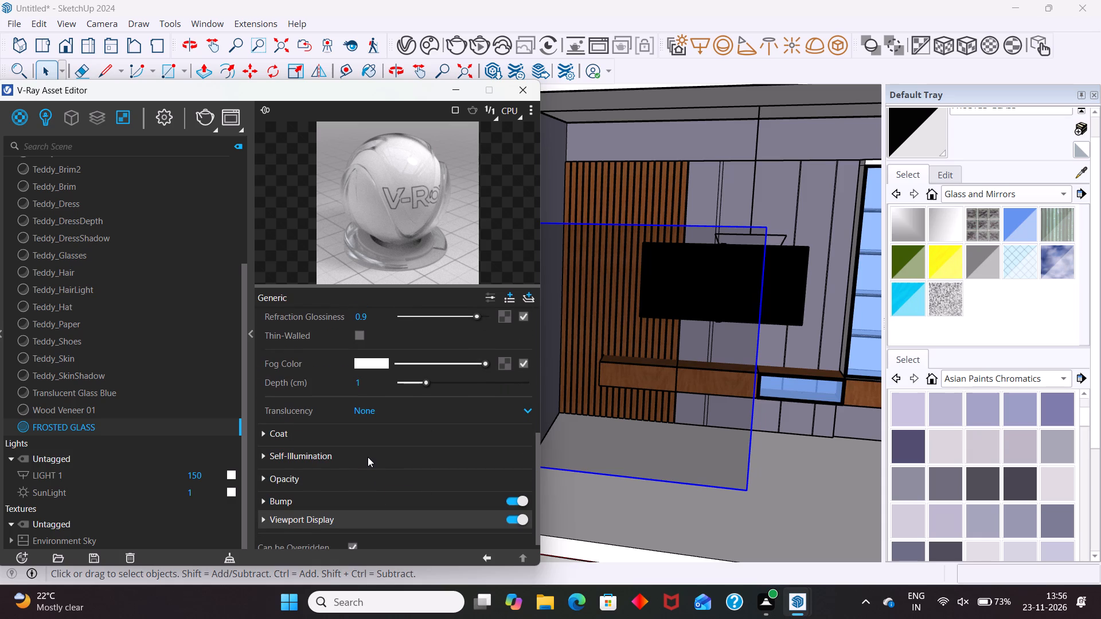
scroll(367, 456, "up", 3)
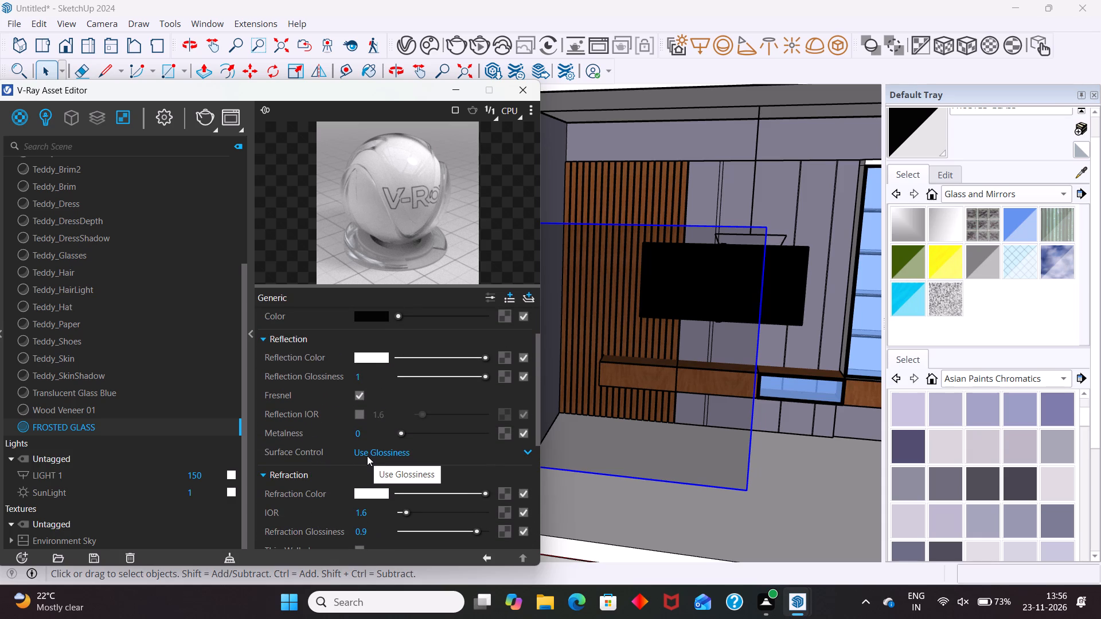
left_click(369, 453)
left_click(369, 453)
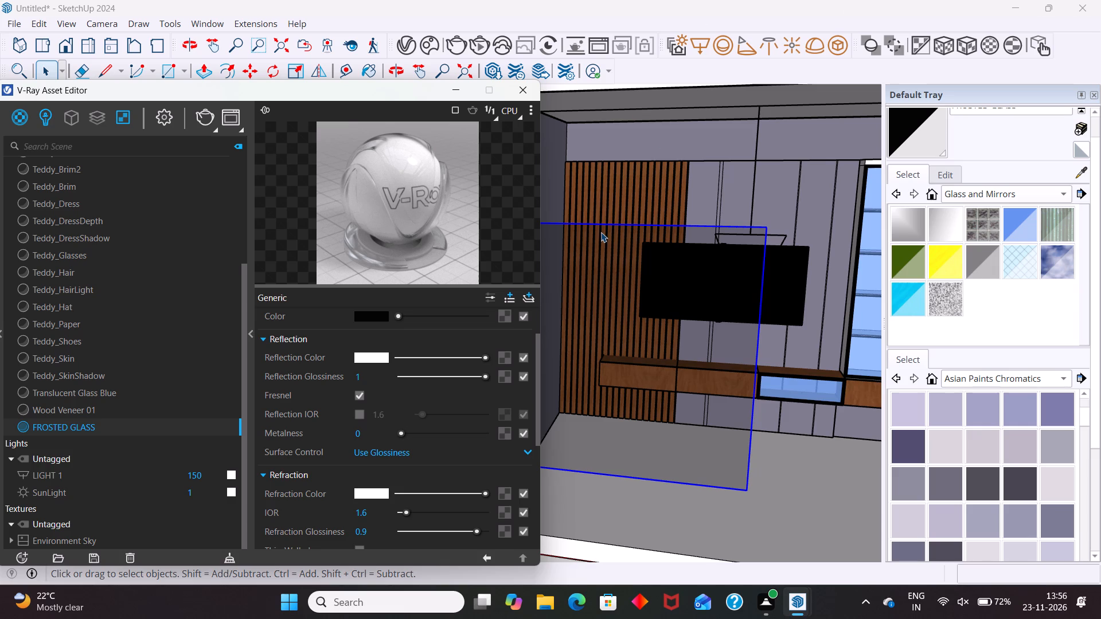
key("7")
Set the refraction glossiness of FROSTED GLASS to 0.
scroll(407, 403, "down", 1)
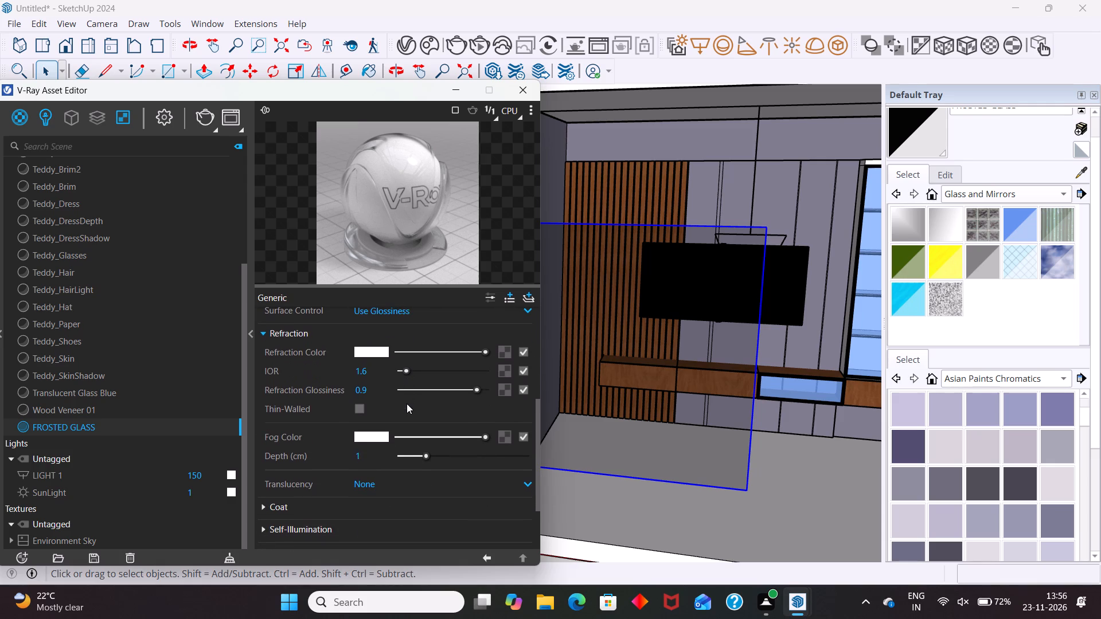
left_click(374, 393)
key("BackSpace")
key("BackSpace")
key("Return")
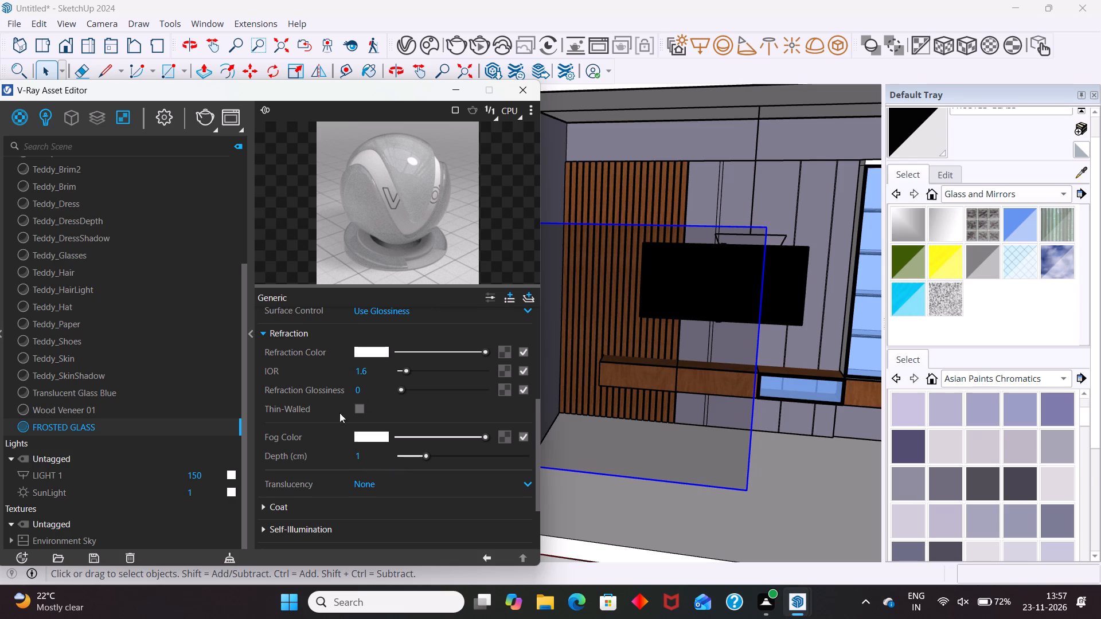
Review the FROSTED GLASS material settings from diffuse and reflection through refraction, fog and translucency.
scroll(350, 380, "up", 2)
scroll(393, 404, "up", 4)
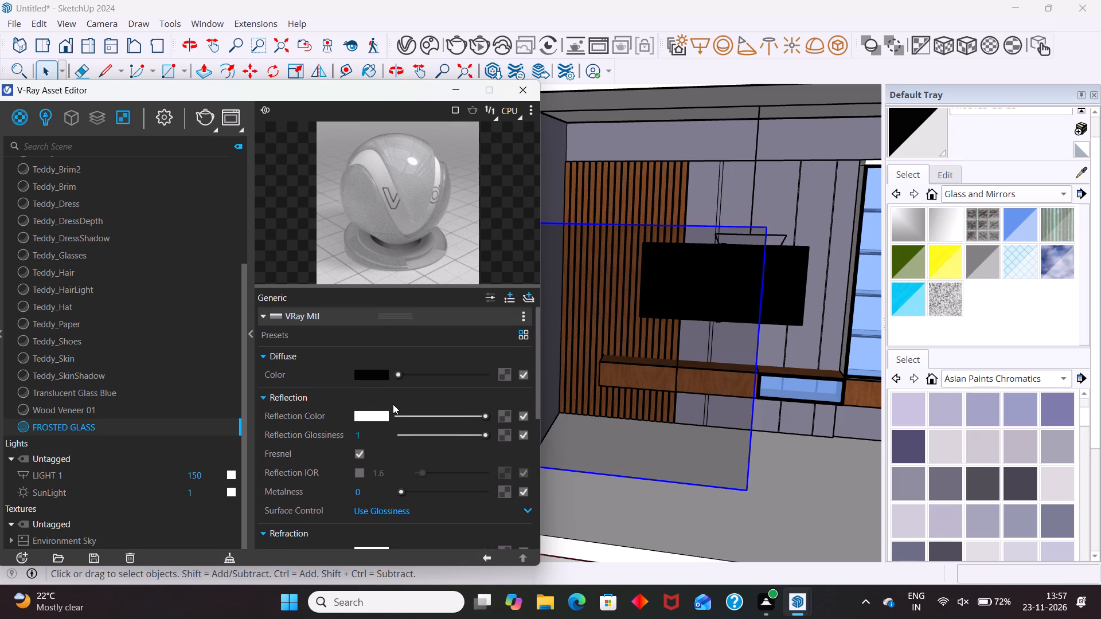
scroll(393, 404, "up", 1)
scroll(389, 375, "down", 9)
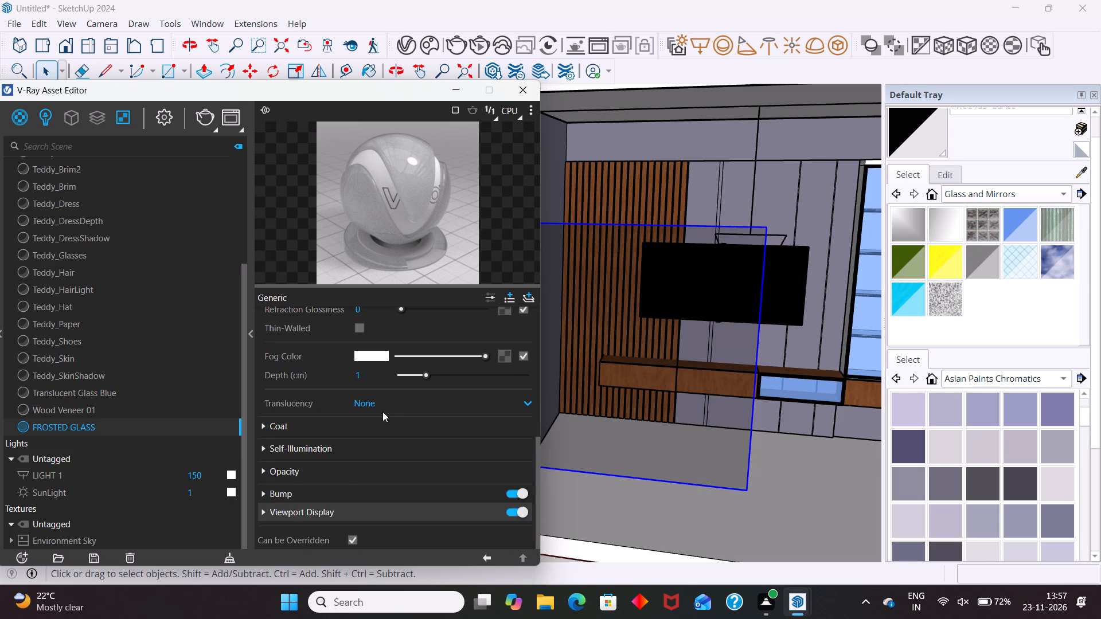
key("F5")
key("F3")
key("F2")
scroll(404, 375, "up", 3)
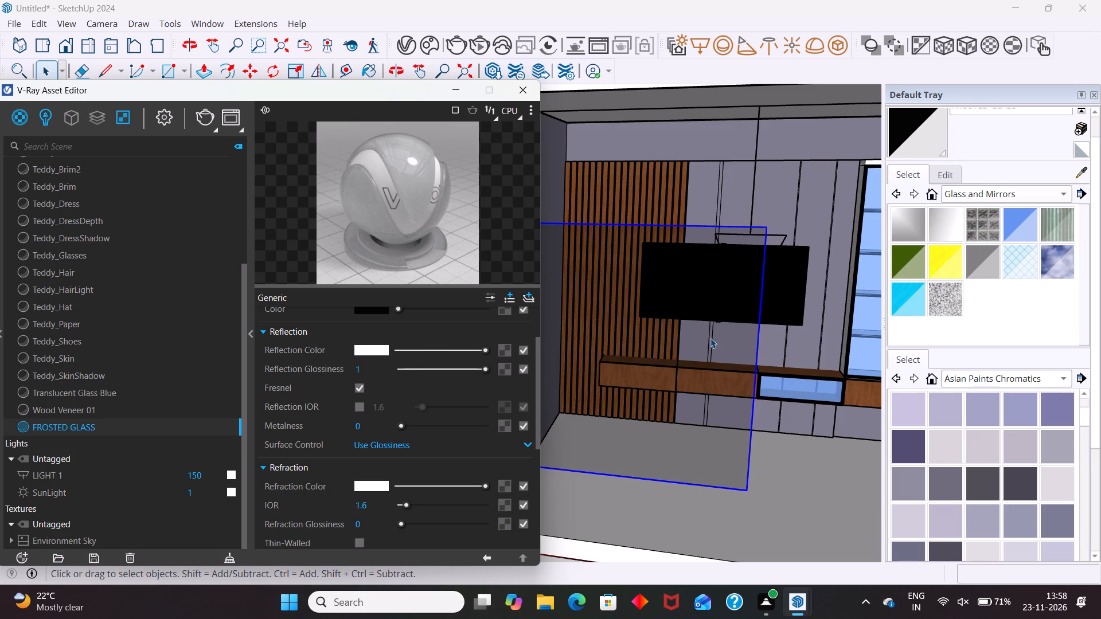
Check the FROSTED GLASS reflection, refraction and fog settings, including the texture options for fog color, and close the material editor.
left_click(659, 347)
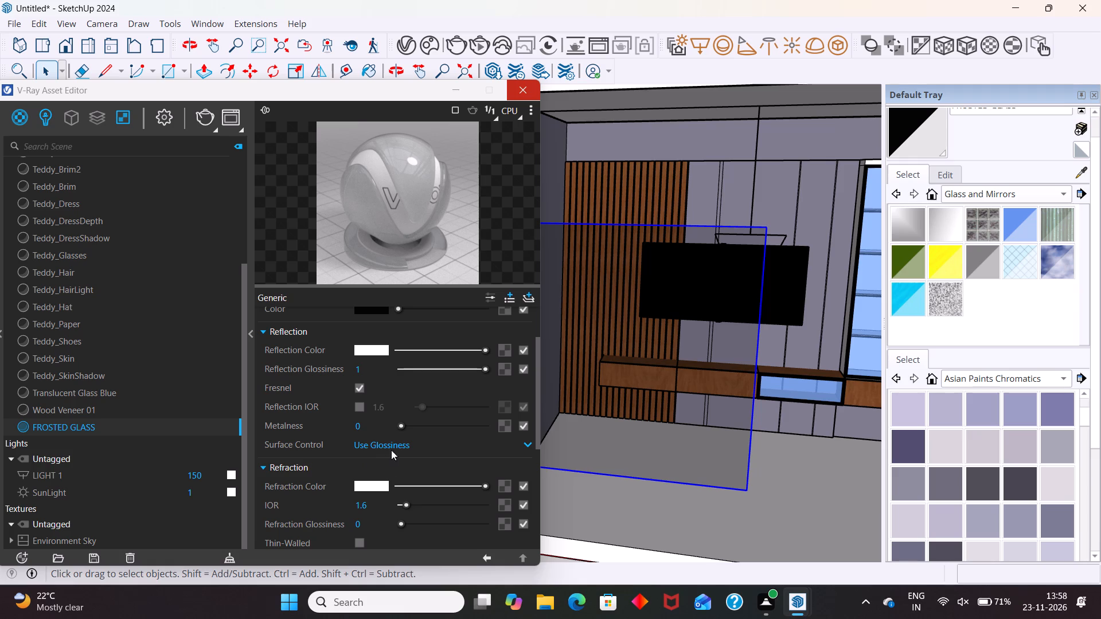
scroll(447, 401, "up", 1)
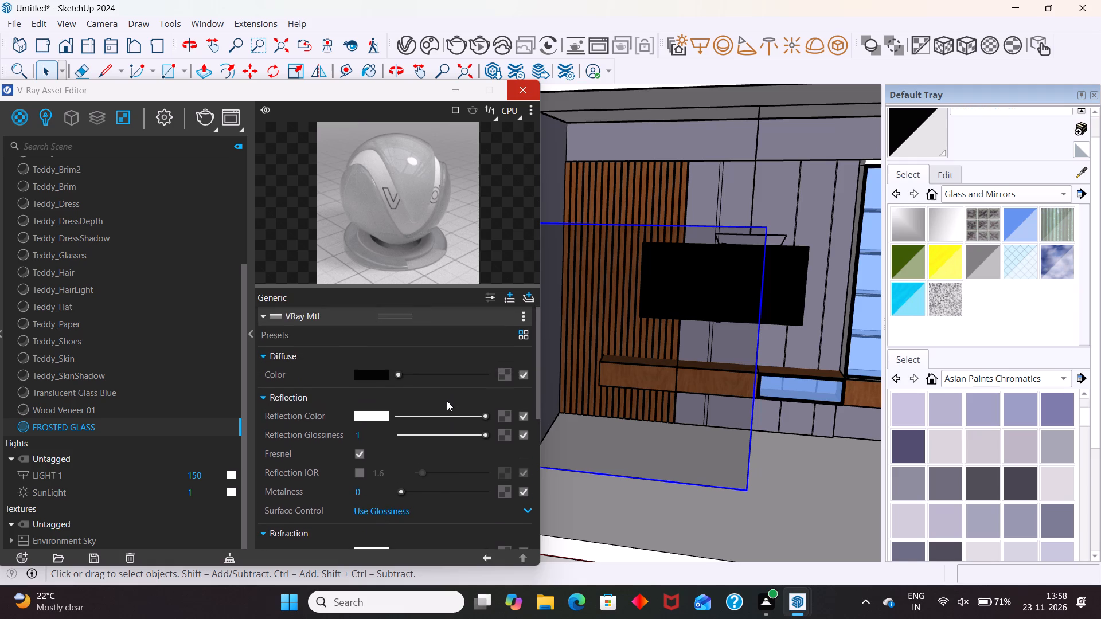
scroll(447, 402, "down", 4)
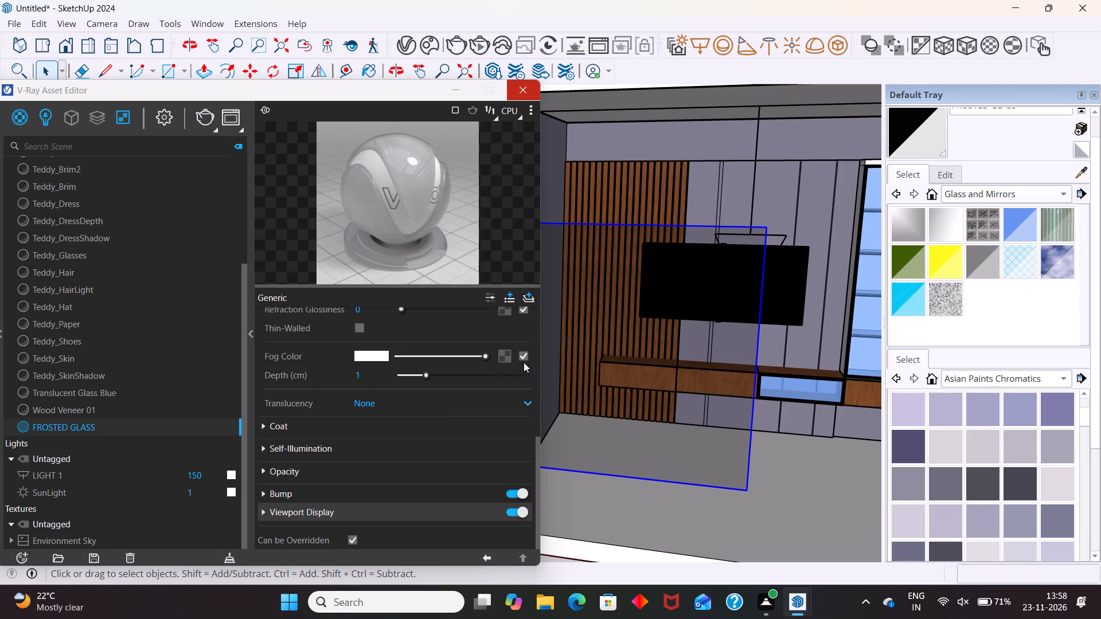
left_click(507, 355)
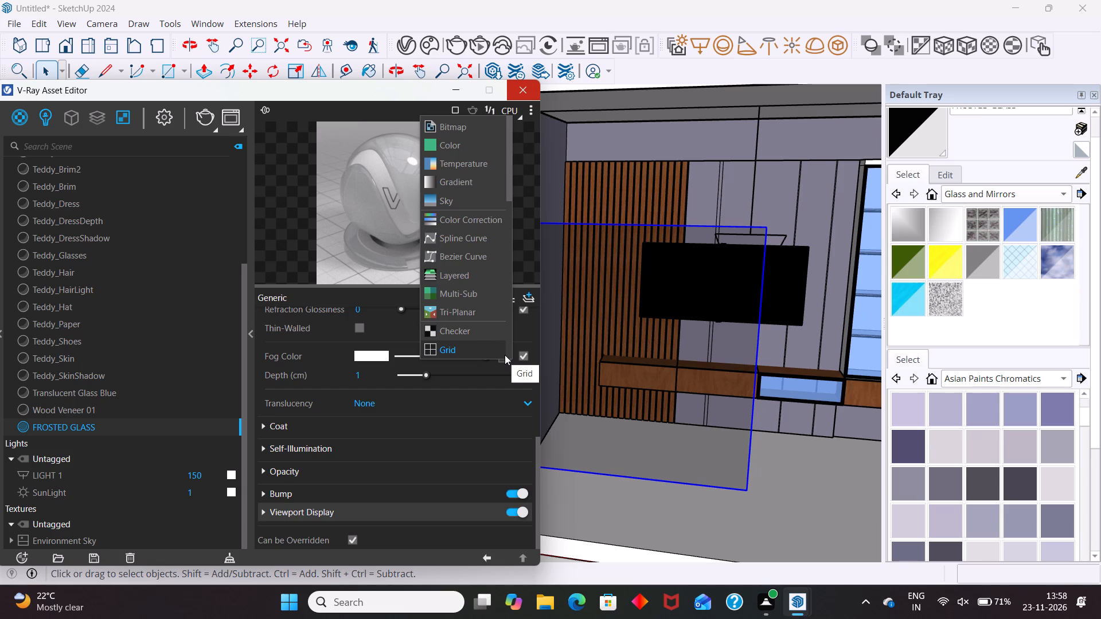
left_click(522, 89)
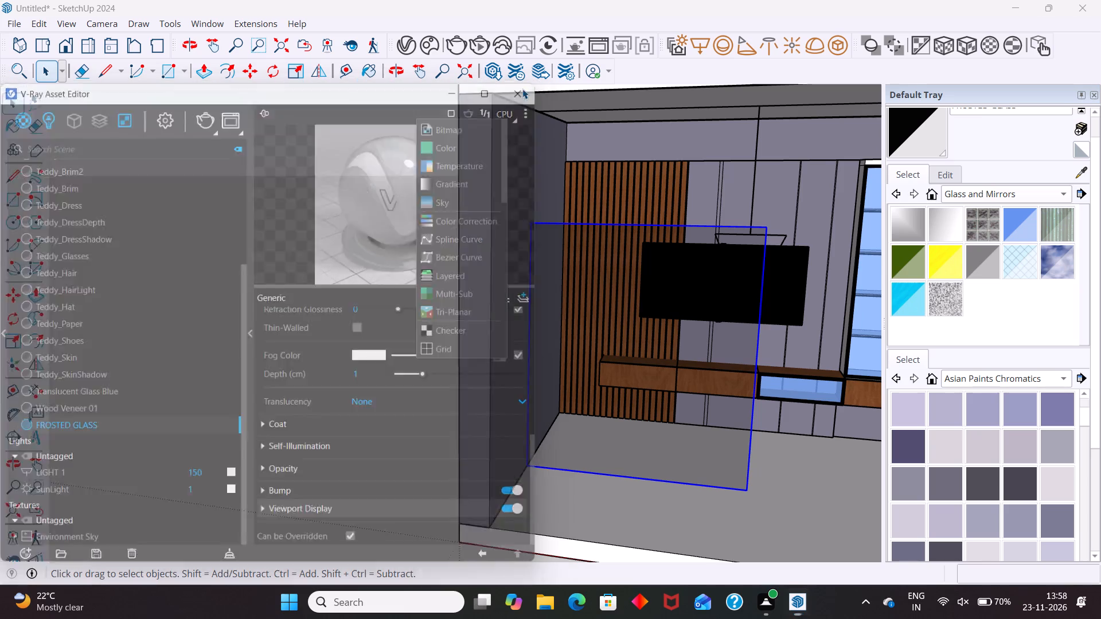
Examine the selected front glass panel against the slatted wall, TV and console from inside and outside the room.
scroll(395, 347, "down", 9)
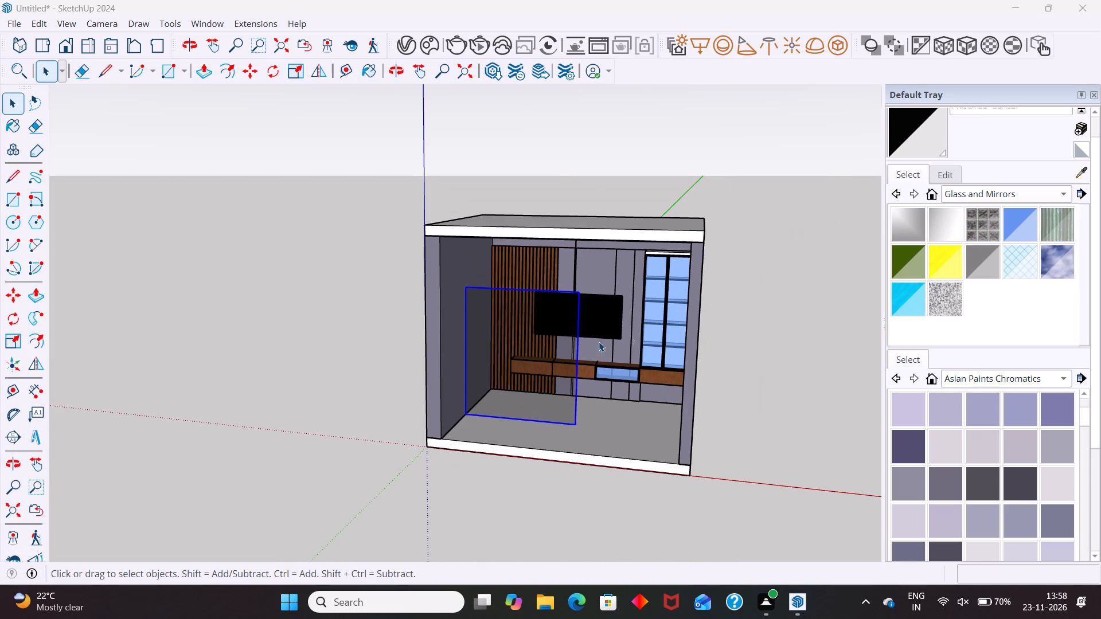
scroll(642, 330, "up", 4)
middle_click_drag(528, 371, 537, 279)
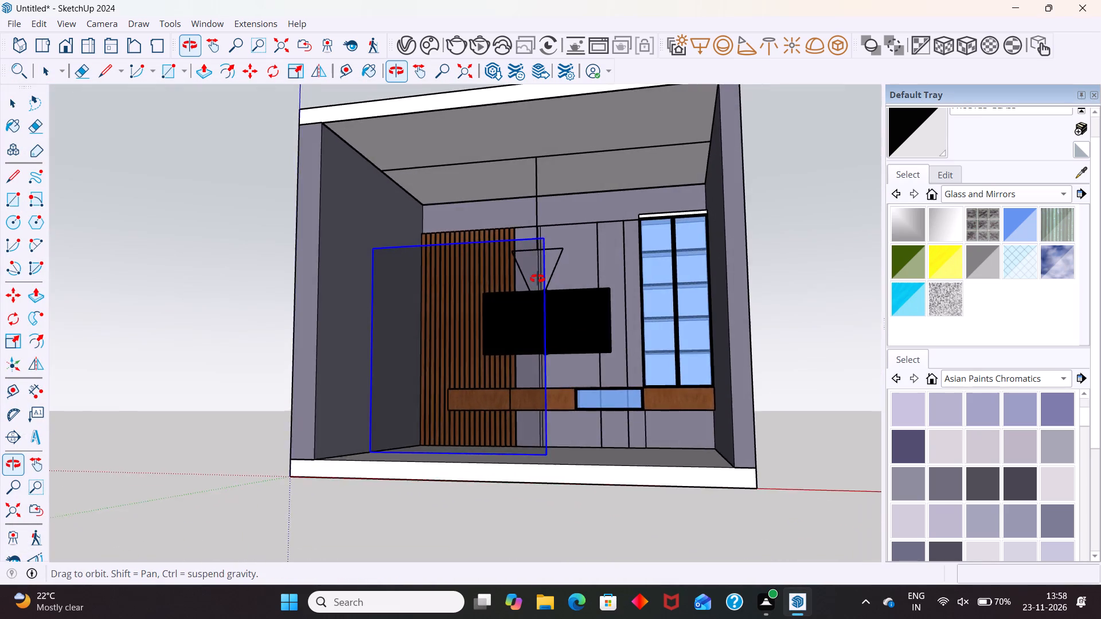
middle_click_drag(537, 279, 520, 341)
scroll(540, 315, "up", 2)
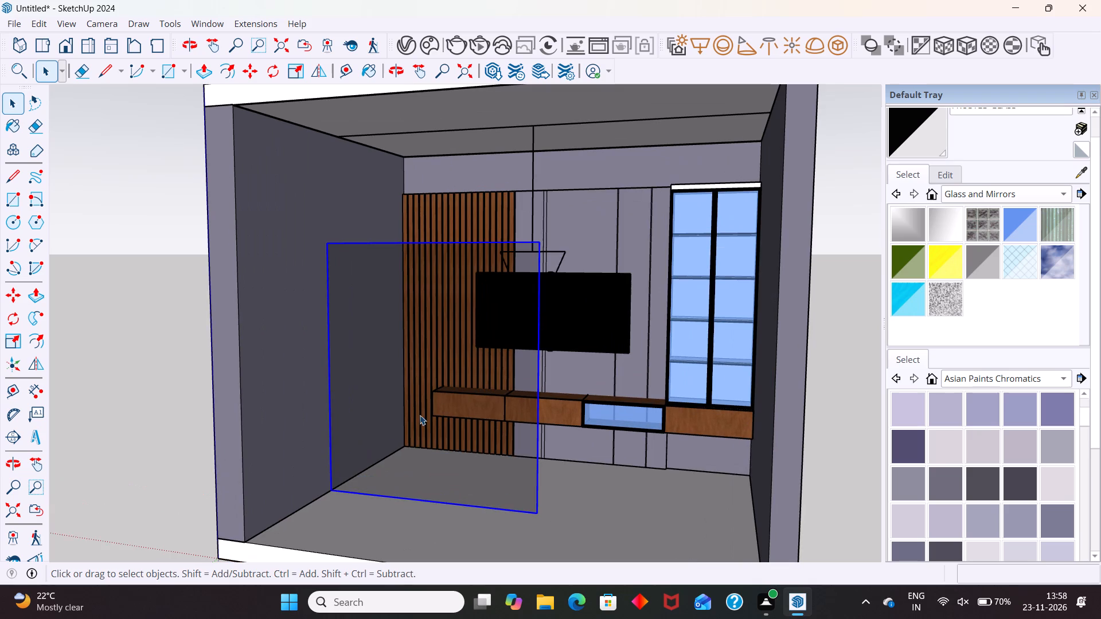
middle_click_drag(351, 507, 383, 523)
scroll(443, 460, "up", 6)
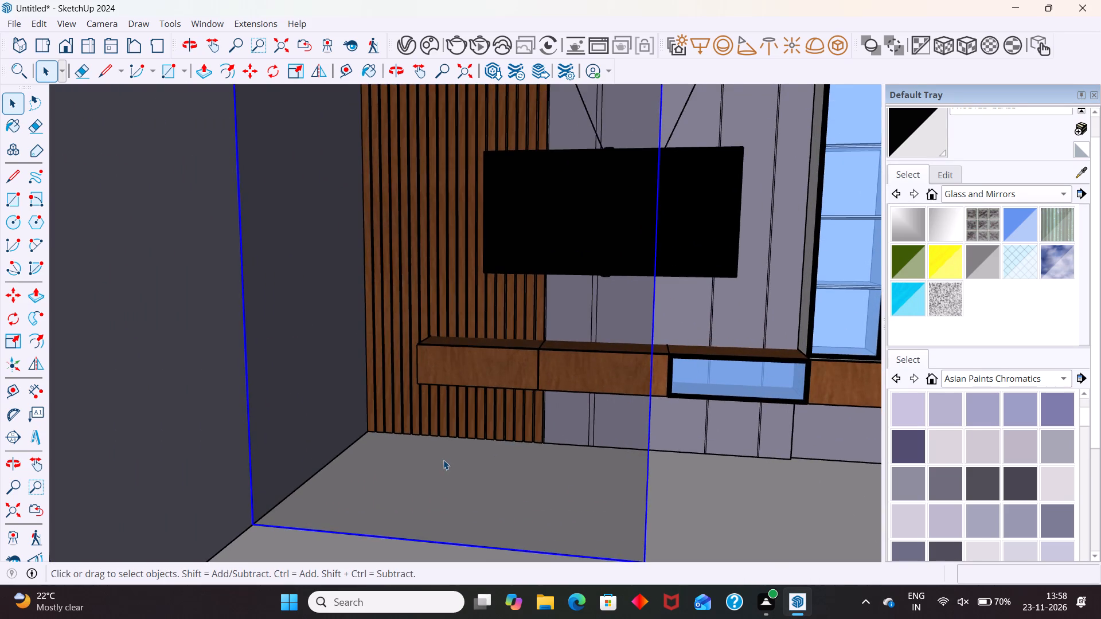
scroll(443, 460, "up", 10)
scroll(446, 461, "down", 4)
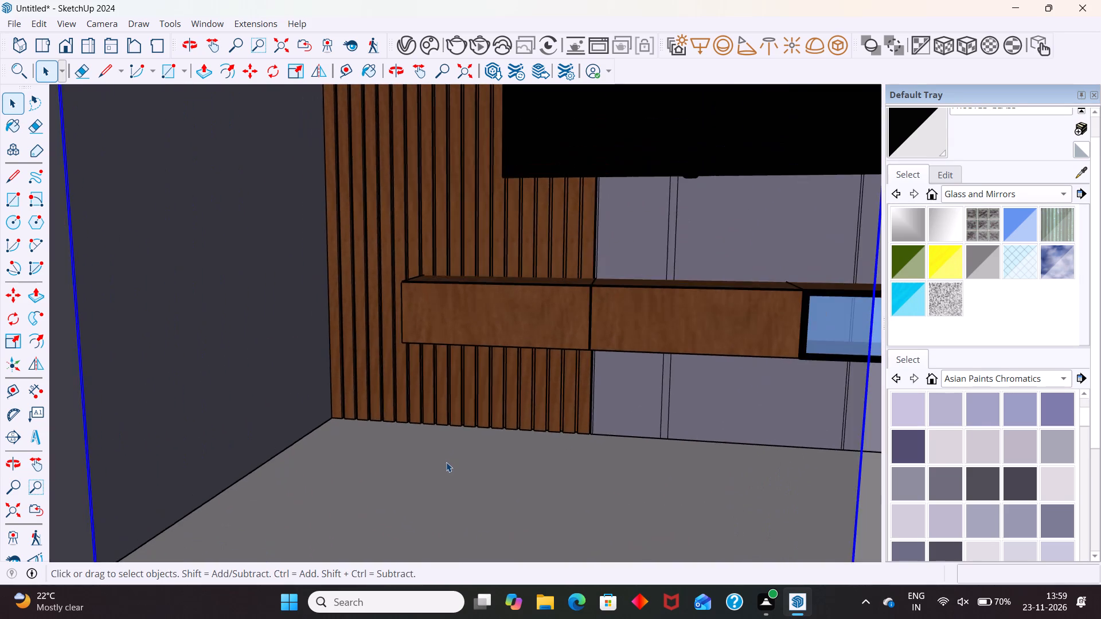
scroll(446, 462, "down", 14)
middle_click_drag(575, 423, 419, 530)
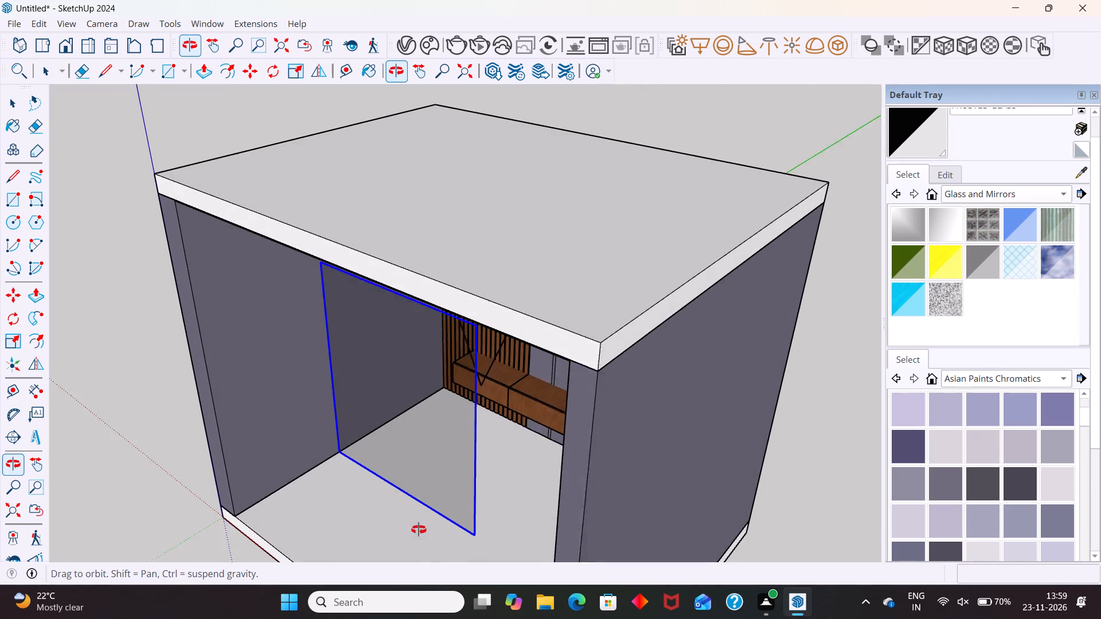
middle_click_drag(419, 530, 416, 528)
Reselect the front glass panel and remove its applied material.
left_click(786, 472)
scroll(485, 420, "up", 7)
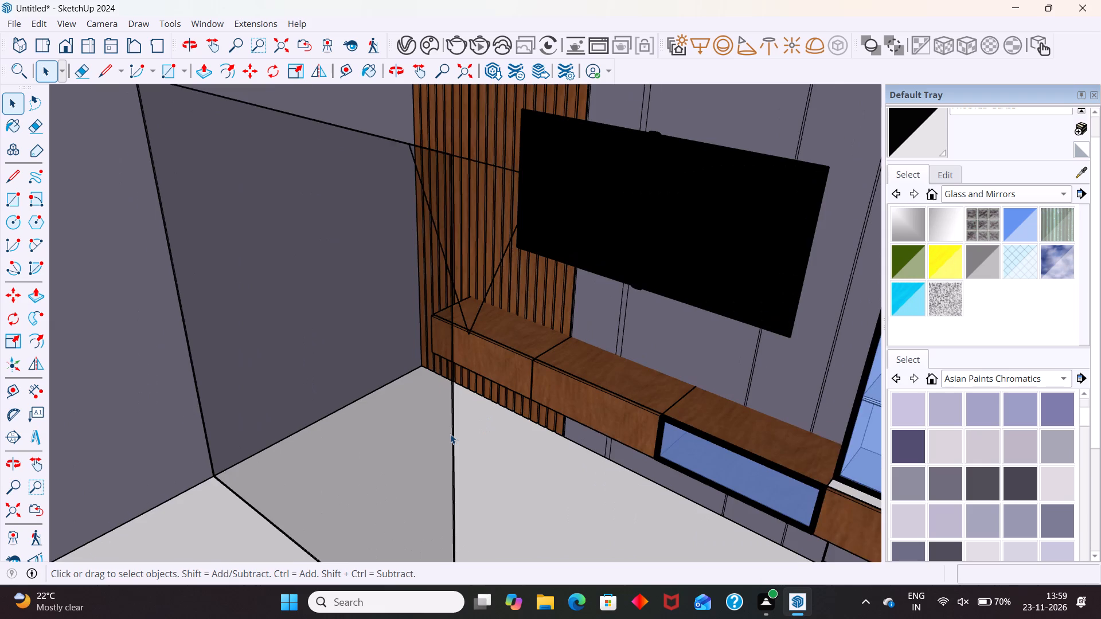
scroll(454, 430, "up", 12)
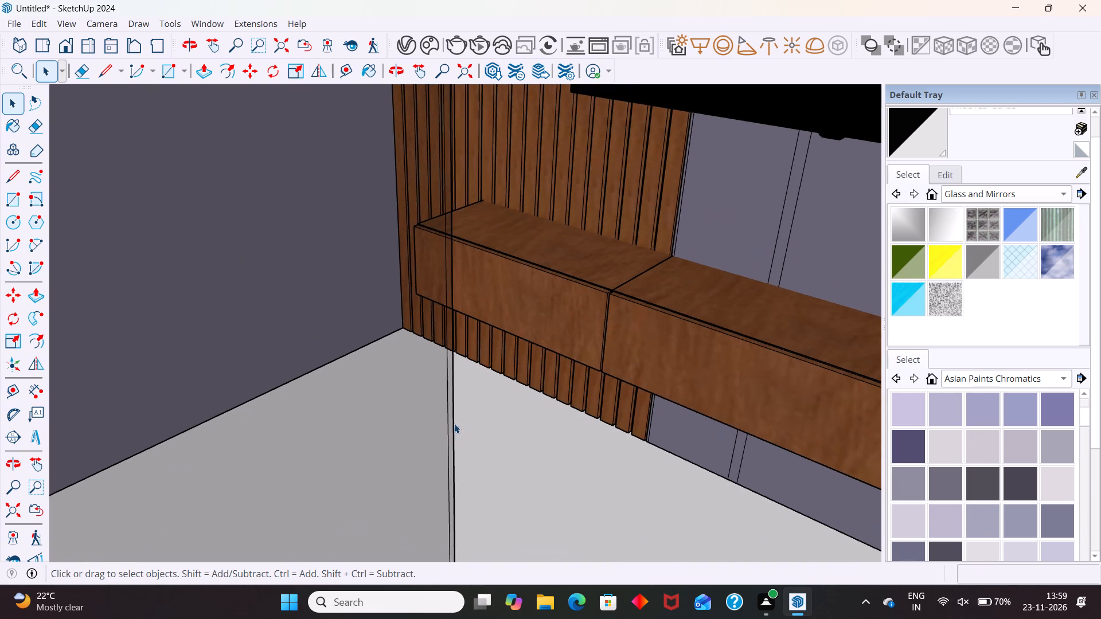
scroll(454, 424, "up", 2)
left_click(428, 418)
scroll(433, 416, "down", 8)
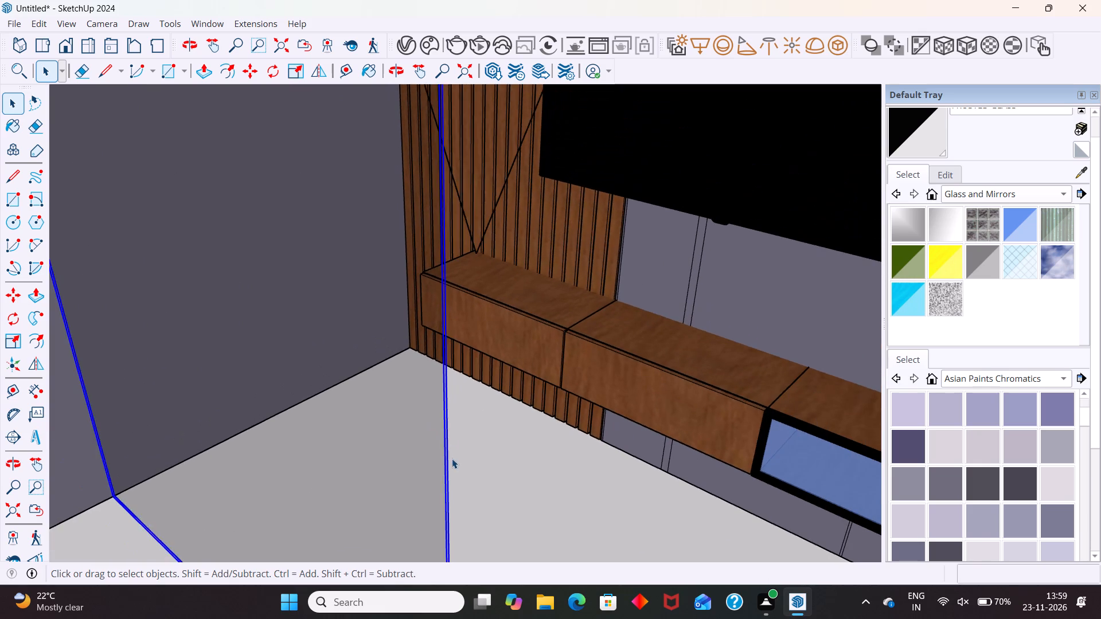
scroll(452, 459, "down", 3)
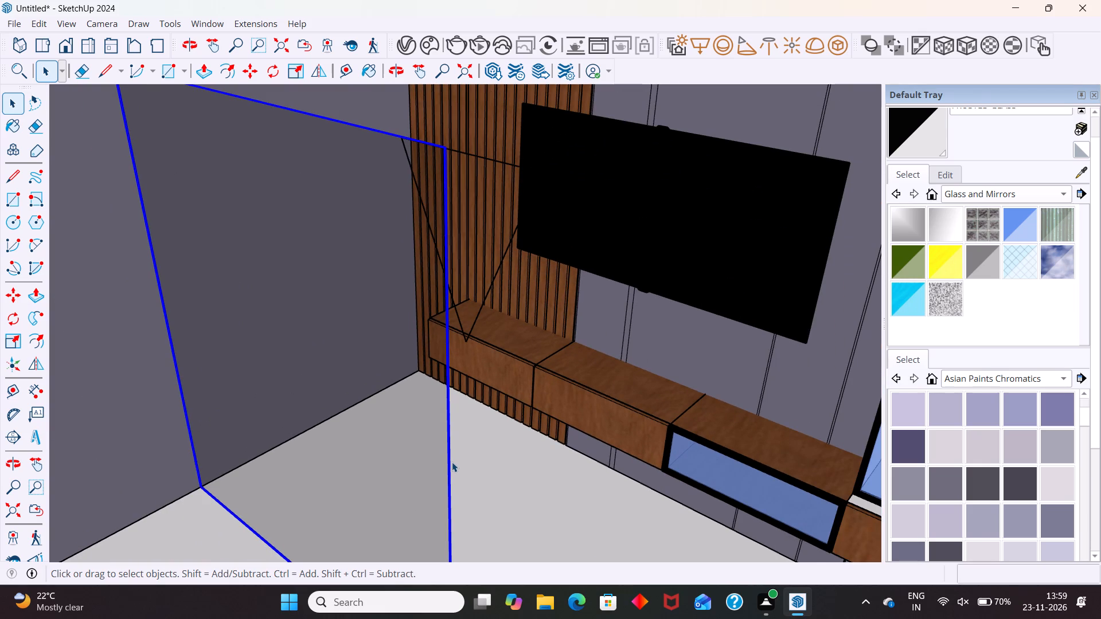
scroll(483, 464, "down", 16)
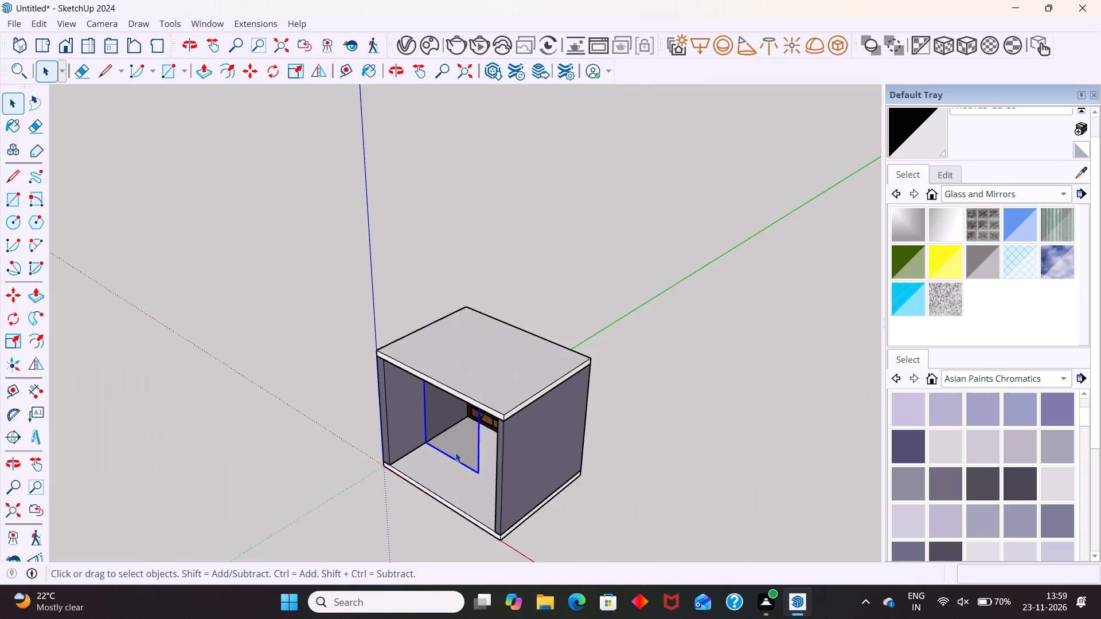
middle_click_drag(458, 453, 573, 353)
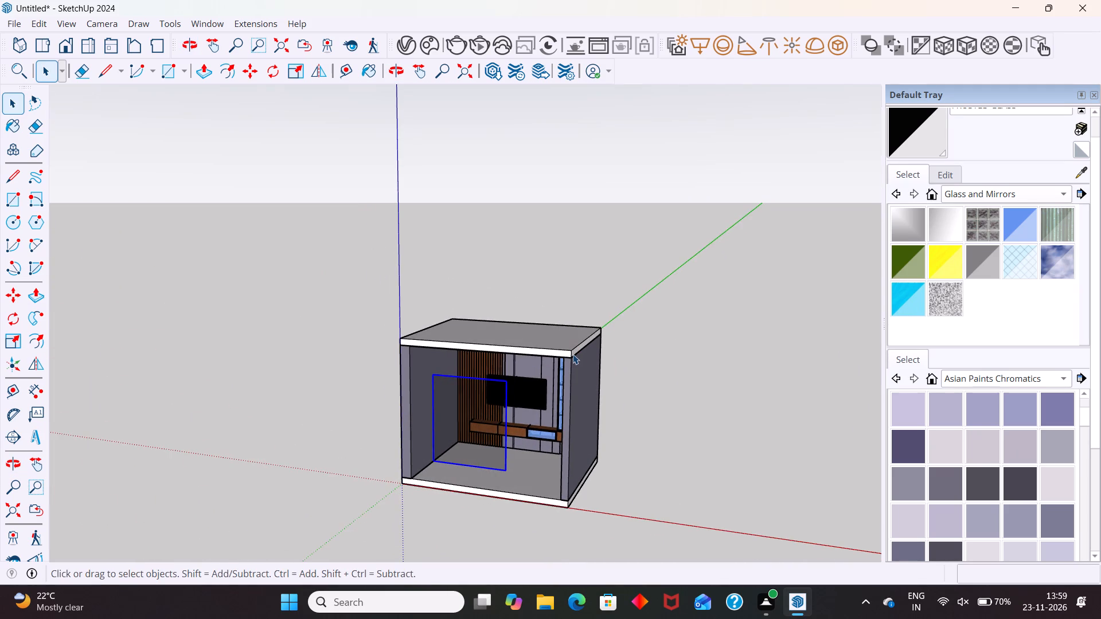
left_click(917, 41)
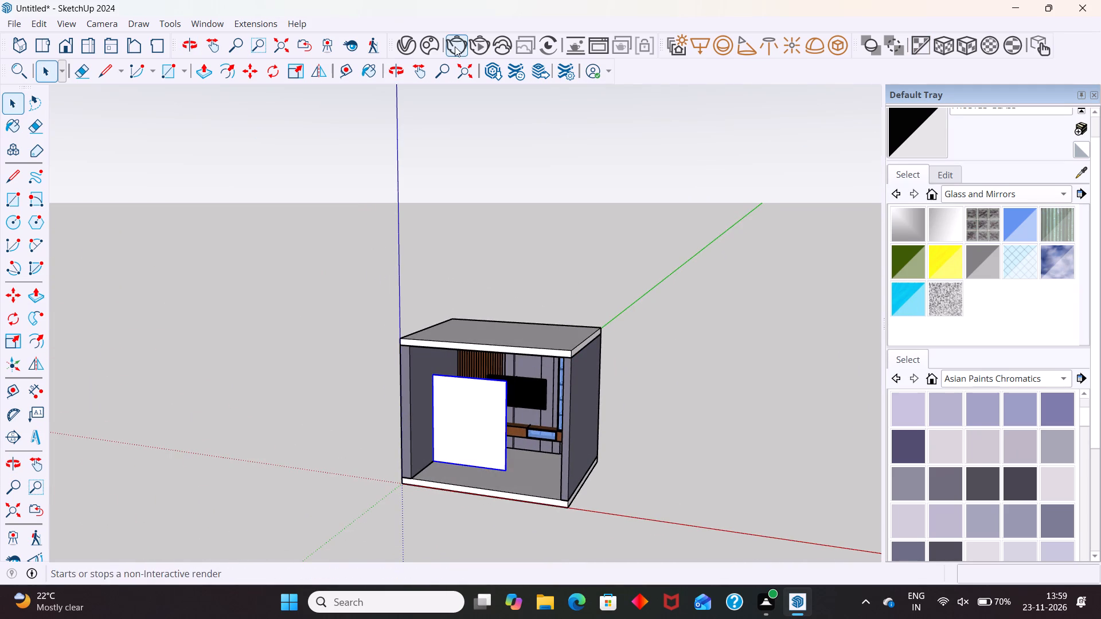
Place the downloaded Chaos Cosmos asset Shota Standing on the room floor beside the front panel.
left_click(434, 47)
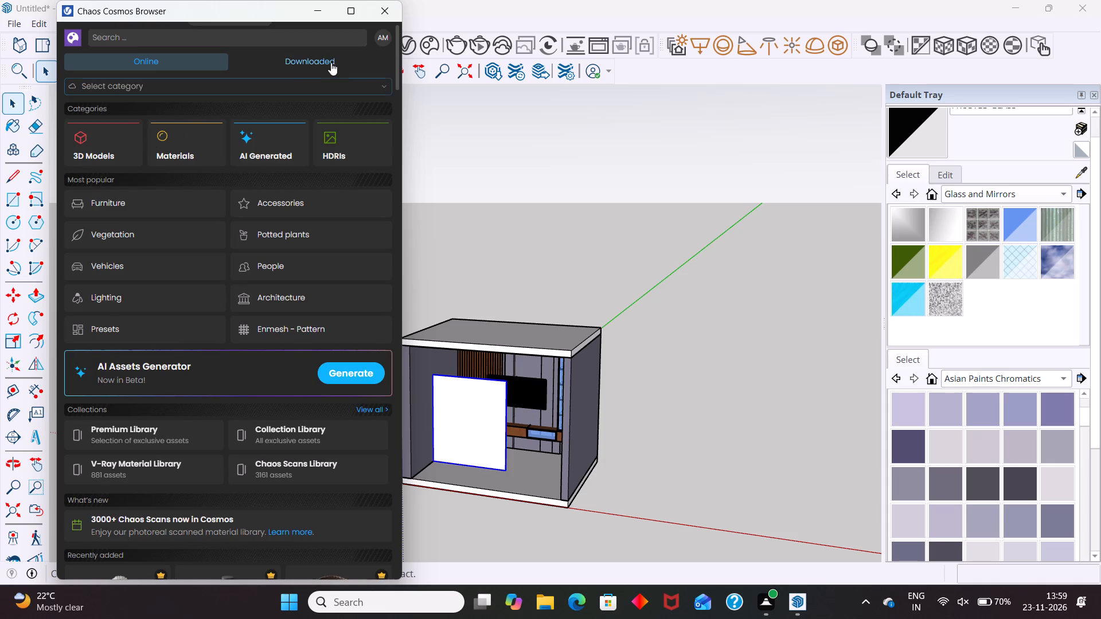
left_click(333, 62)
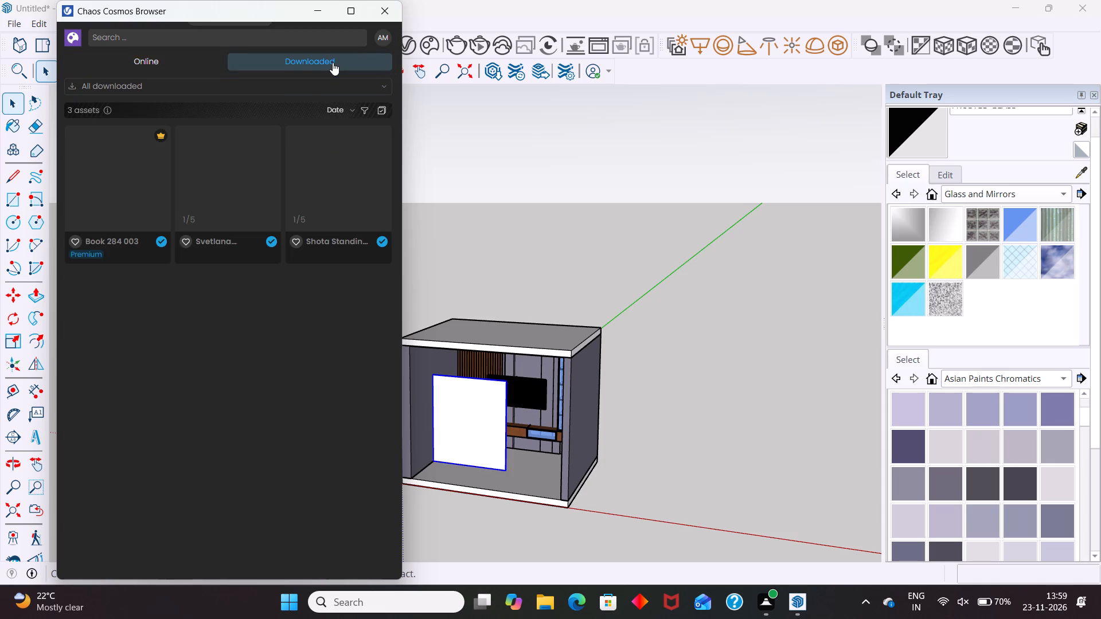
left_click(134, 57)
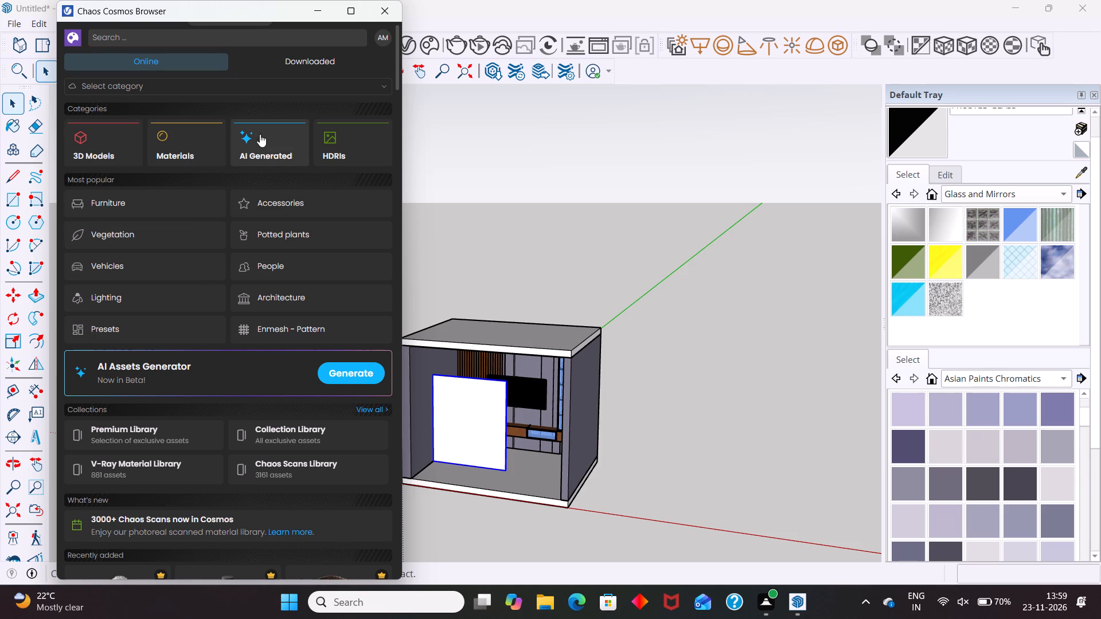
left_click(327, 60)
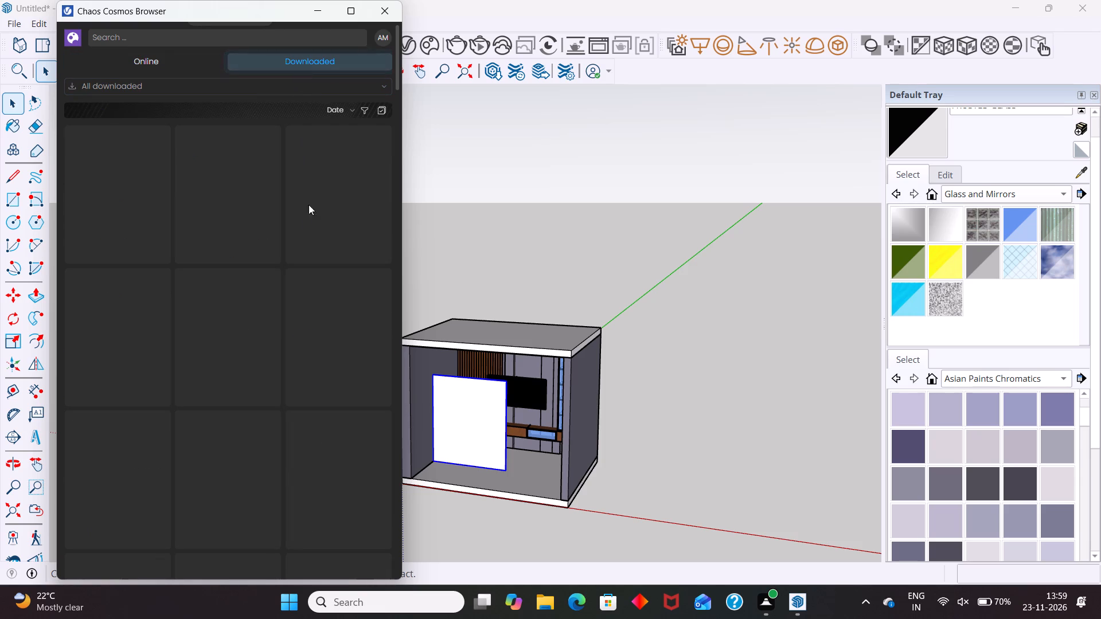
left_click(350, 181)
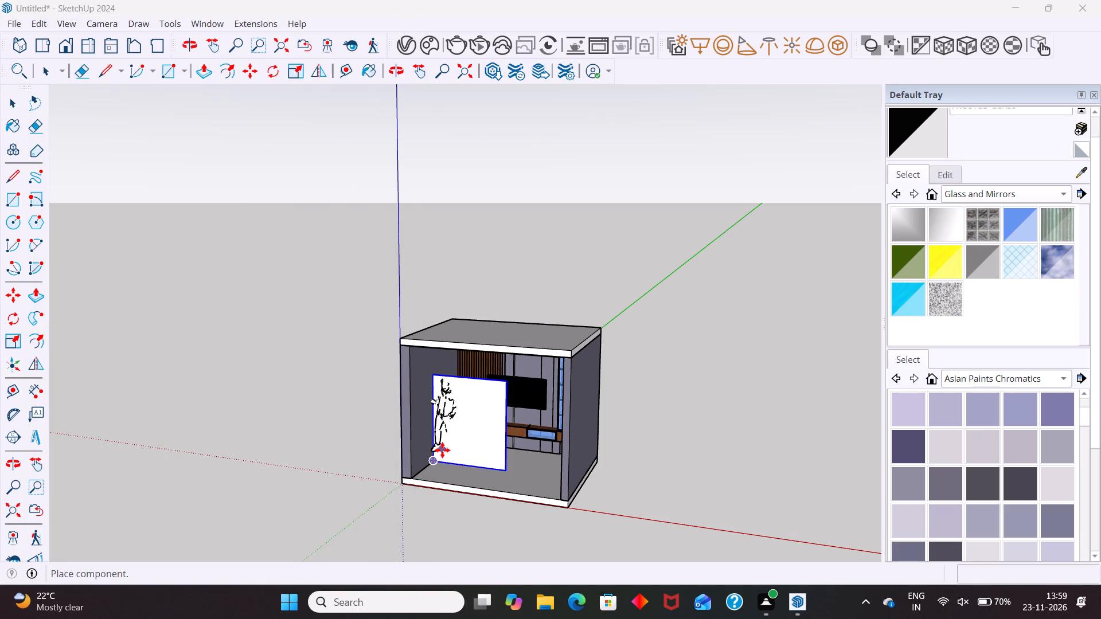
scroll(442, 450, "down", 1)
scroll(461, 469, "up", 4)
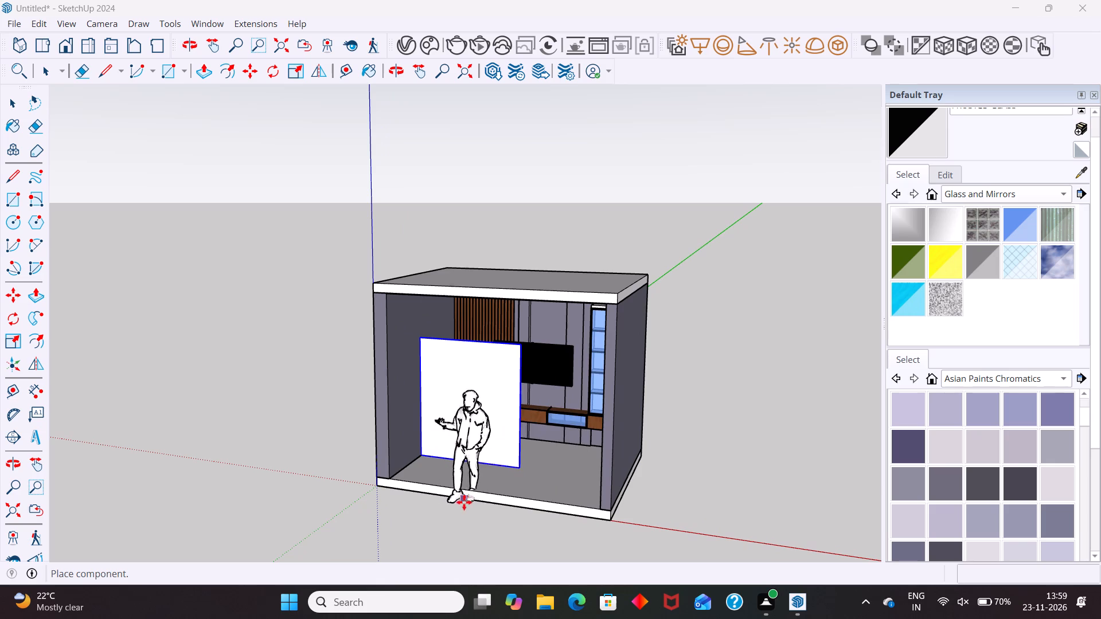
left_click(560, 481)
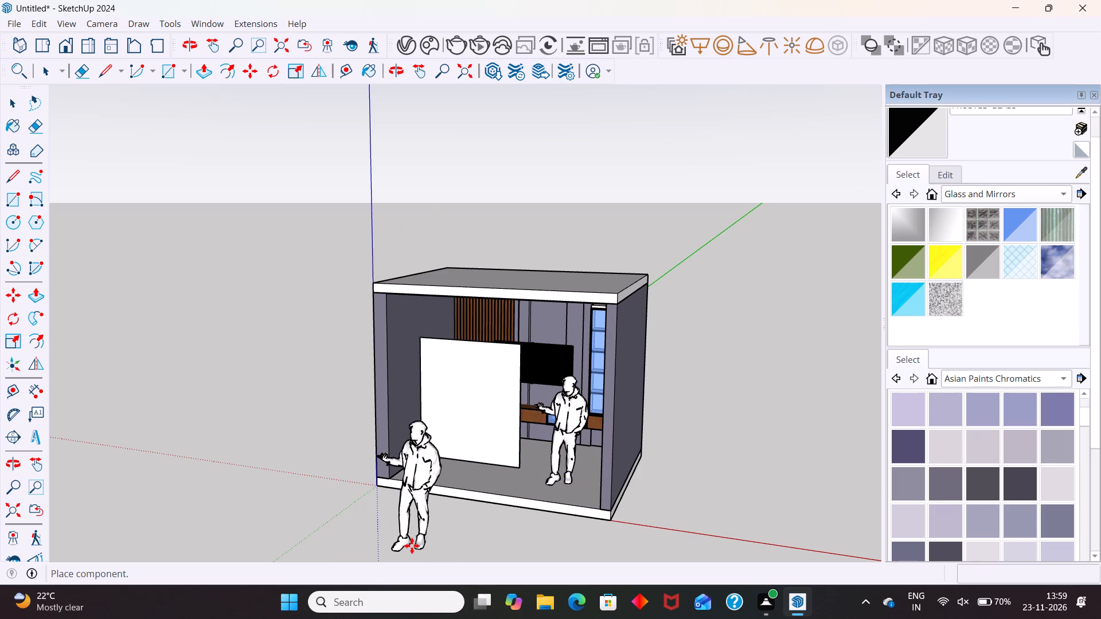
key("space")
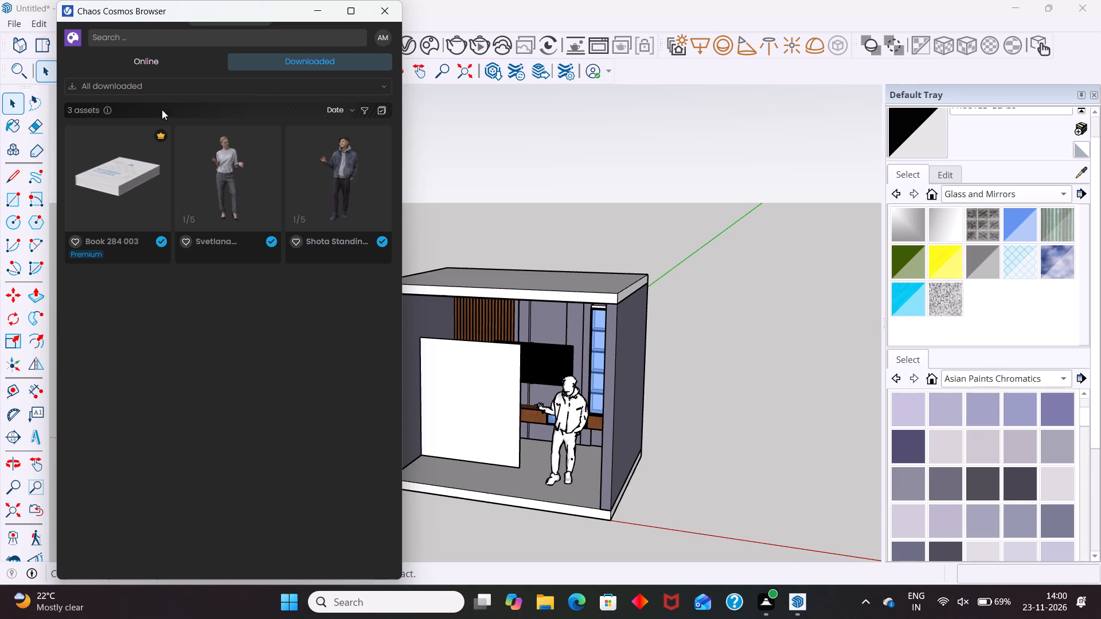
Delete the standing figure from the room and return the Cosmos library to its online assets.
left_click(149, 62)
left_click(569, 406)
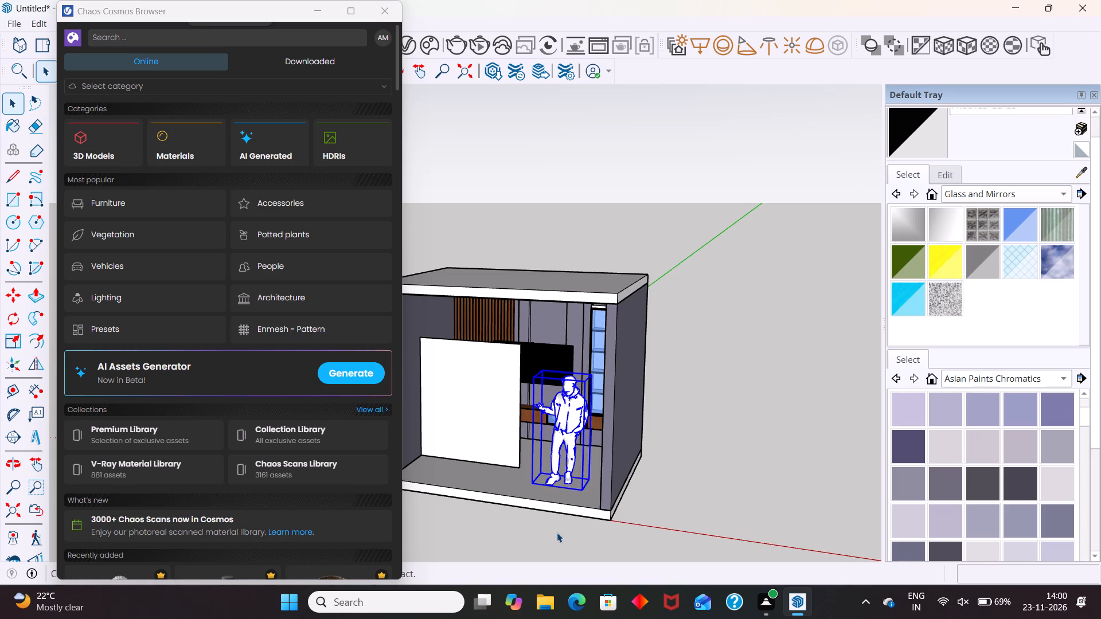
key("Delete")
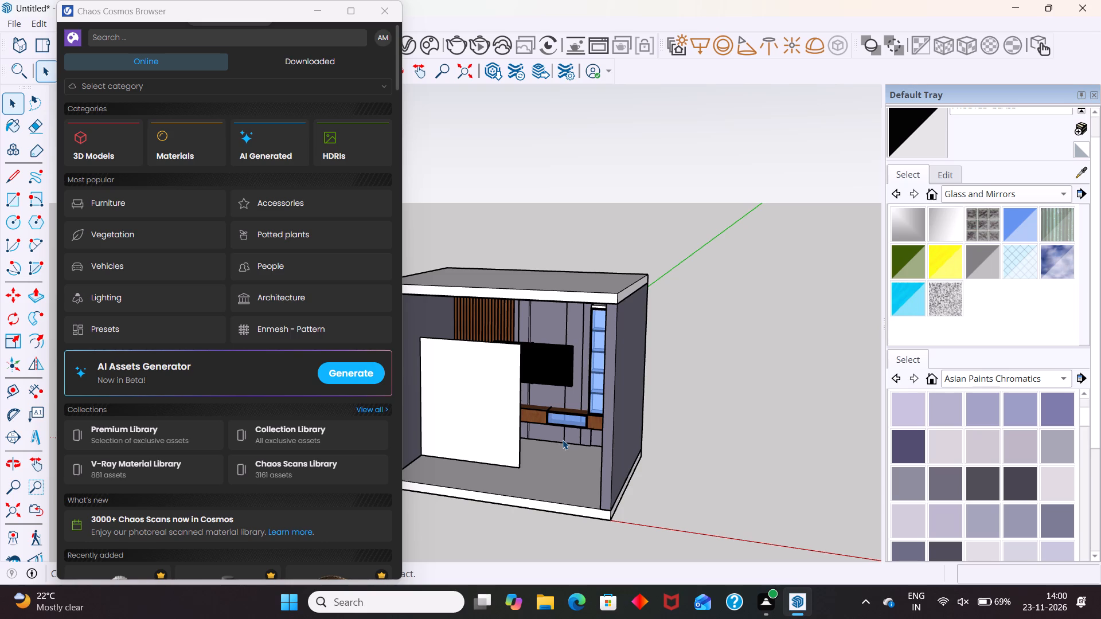
Show the Wood flooring category of the online Chaos Cosmos materials.
left_click(189, 148)
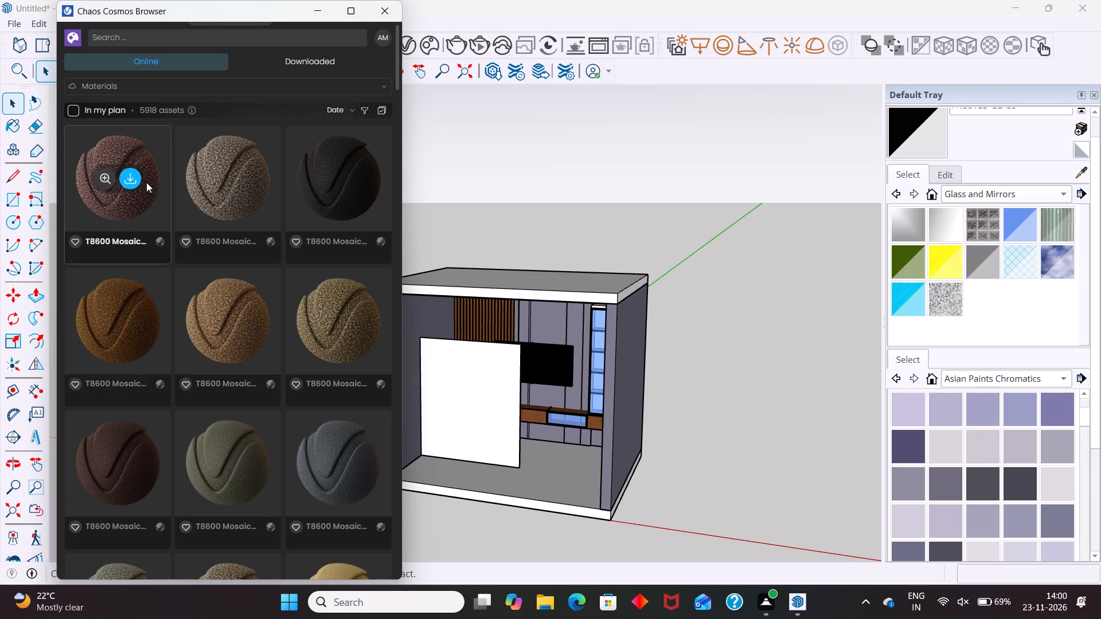
scroll(264, 279, "down", 3)
scroll(265, 284, "up", 3)
left_click(150, 81)
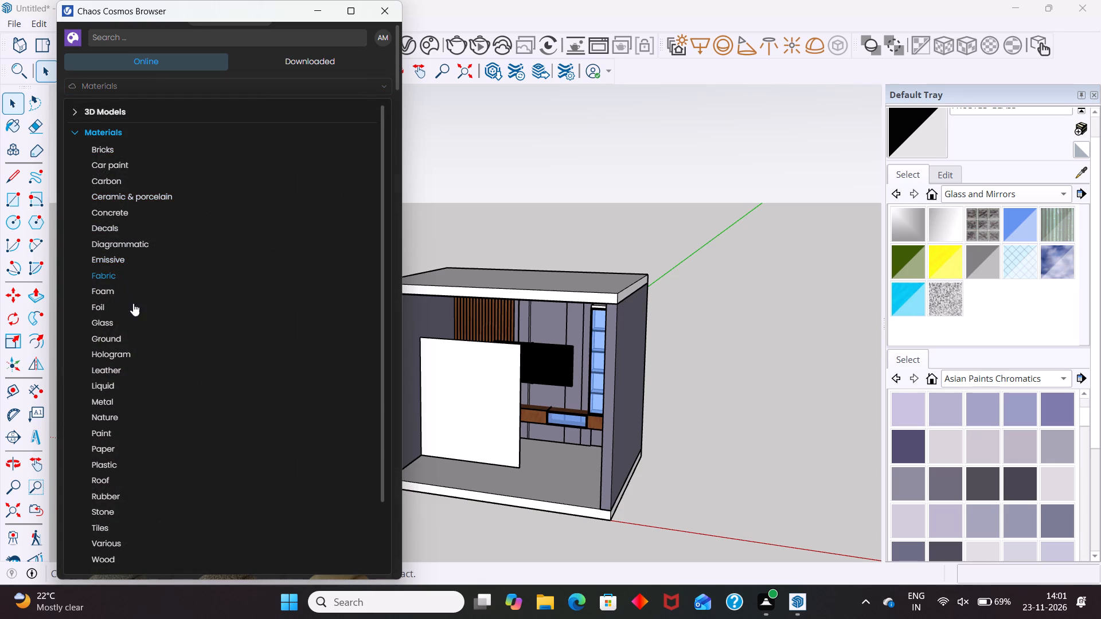
scroll(131, 398, "down", 3)
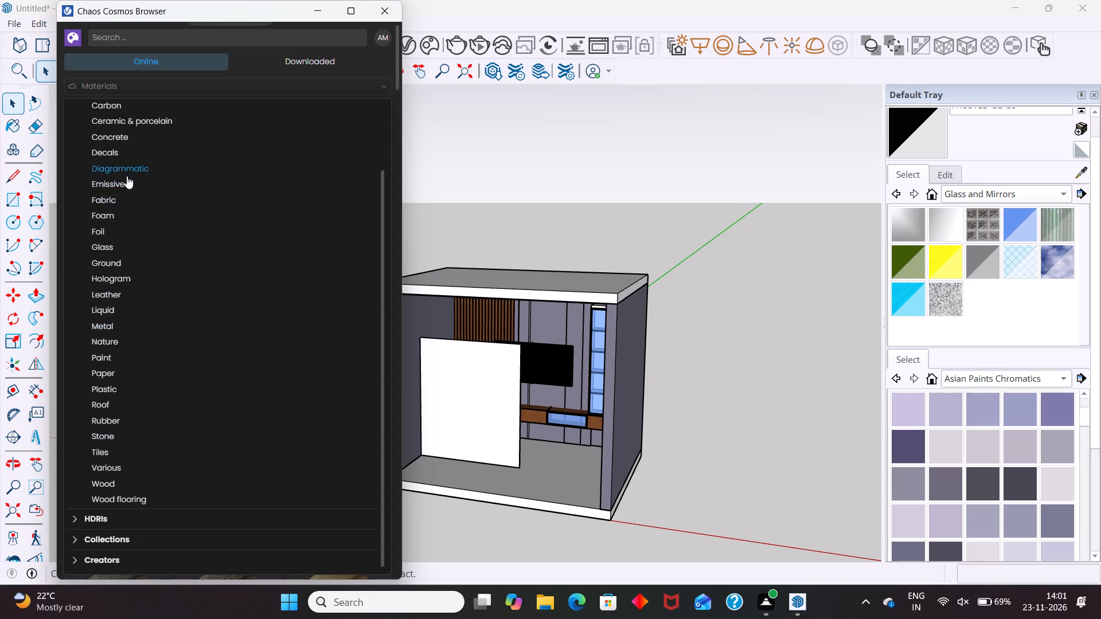
scroll(124, 178, "up", 1)
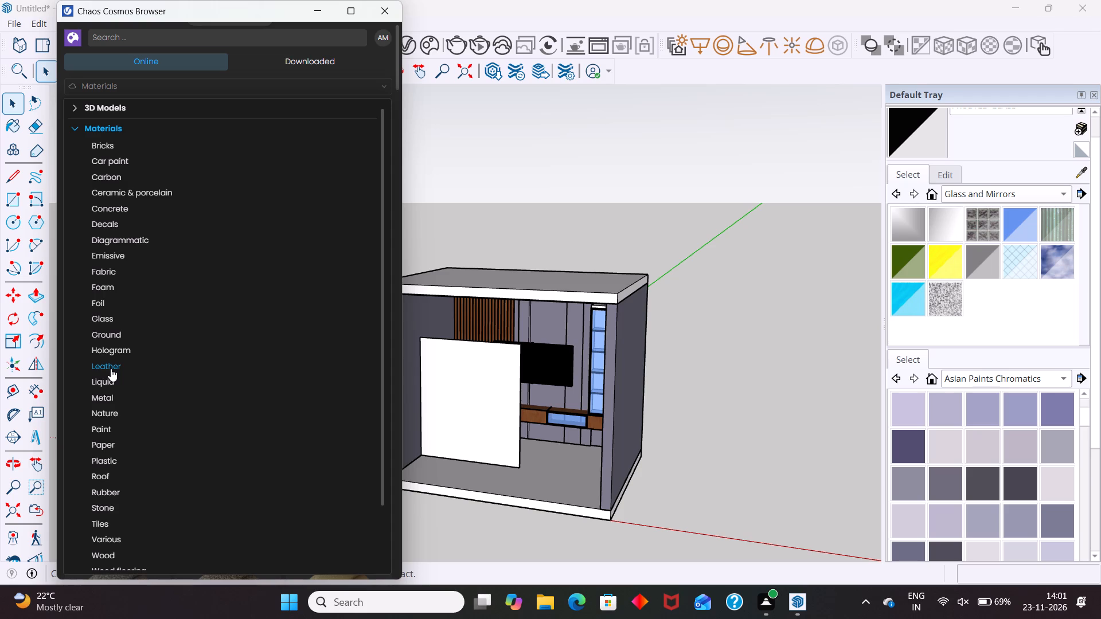
scroll(106, 437, "down", 5)
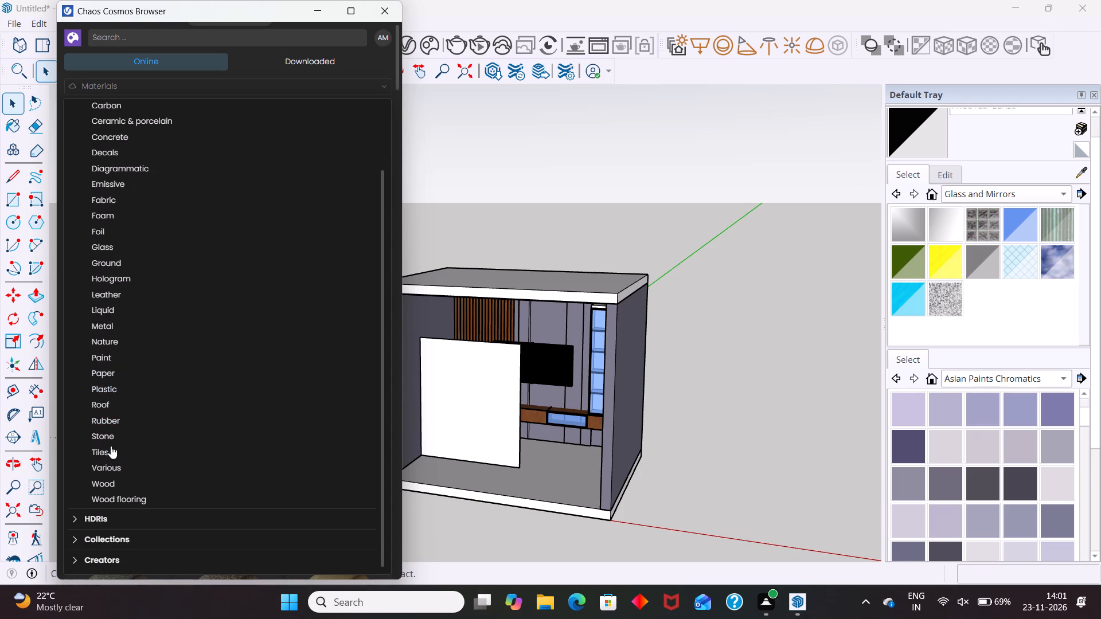
left_click(126, 498)
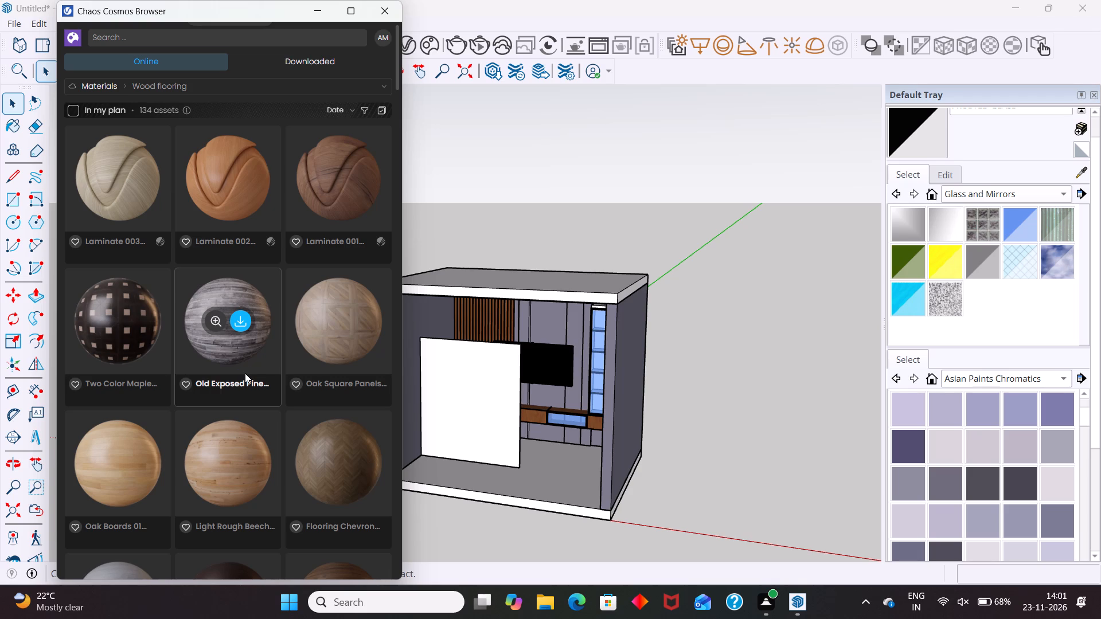
Look through the wood flooring materials down to the end of the list.
scroll(245, 370, "down", 5)
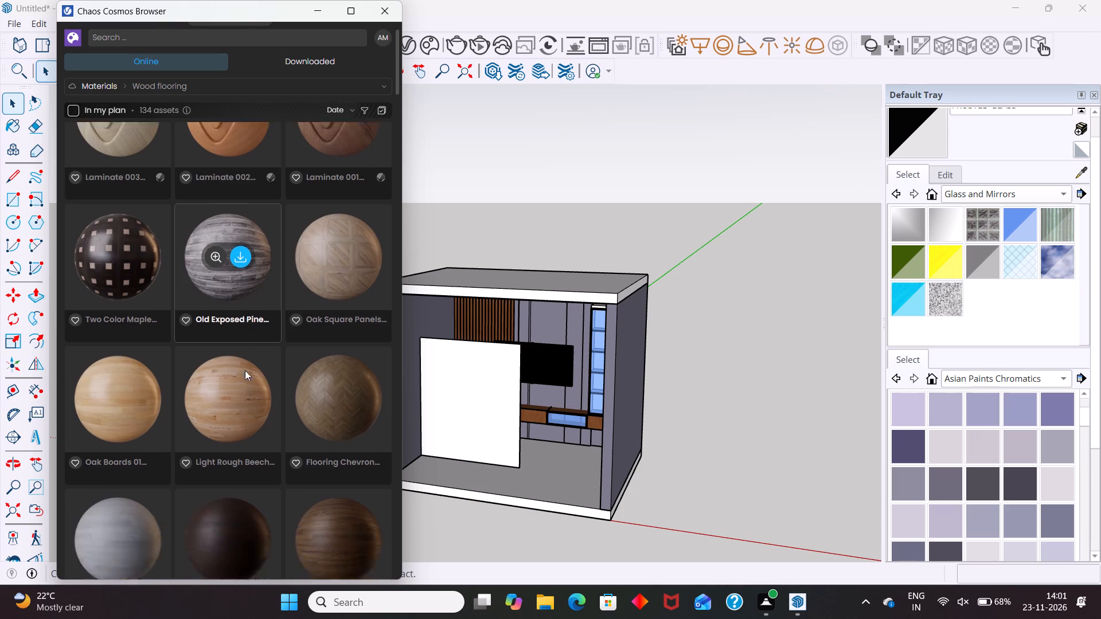
scroll(252, 365, "down", 3)
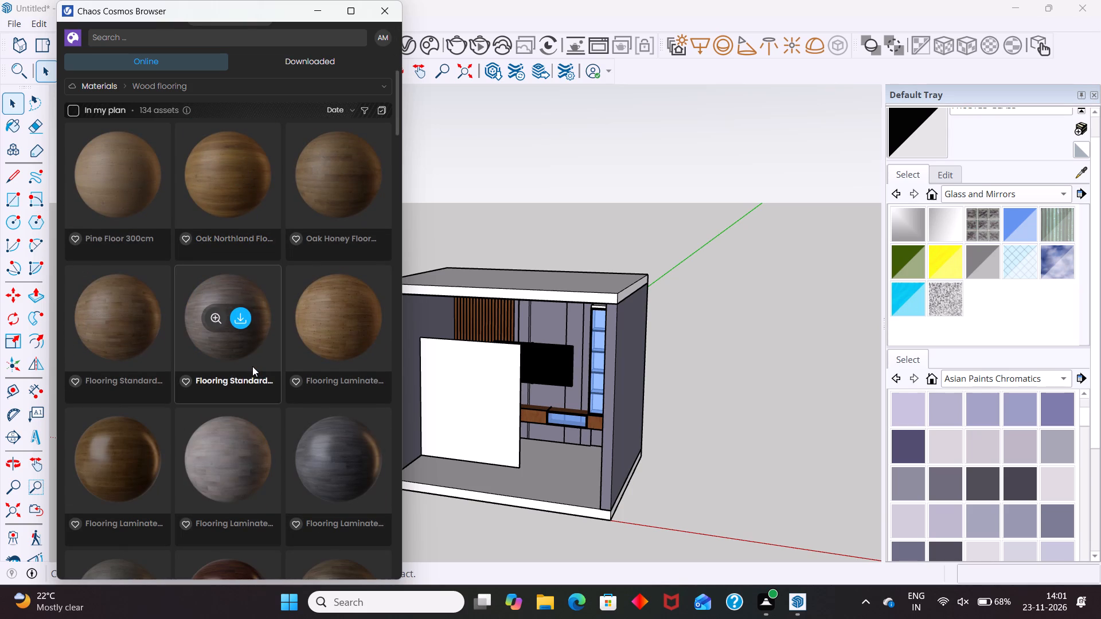
scroll(257, 350, "down", 5)
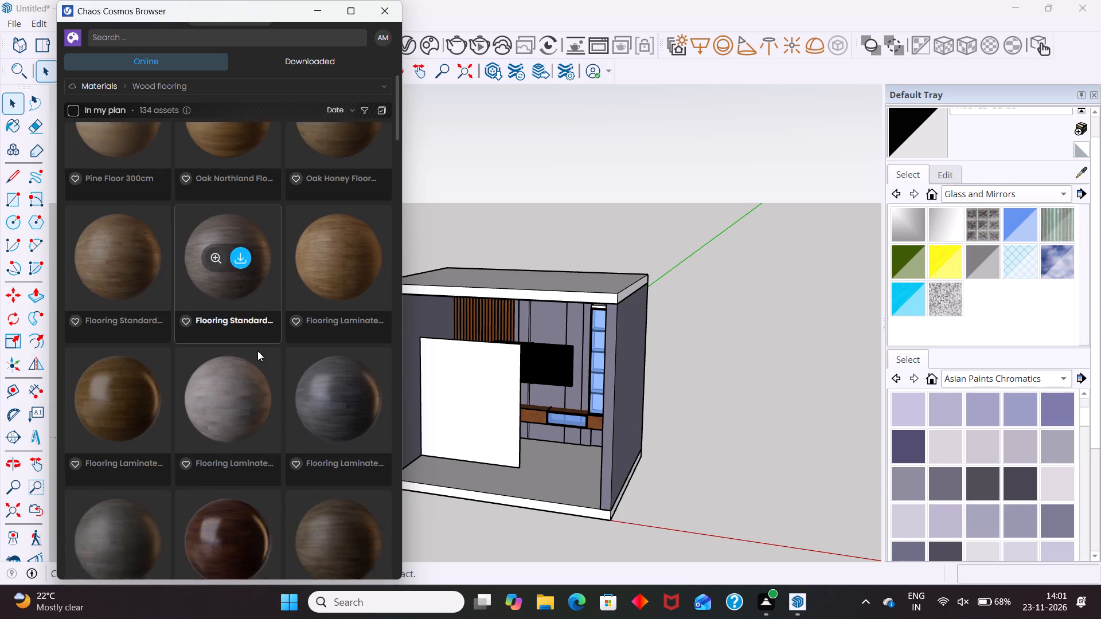
scroll(257, 355, "down", 12)
scroll(255, 371, "down", 9)
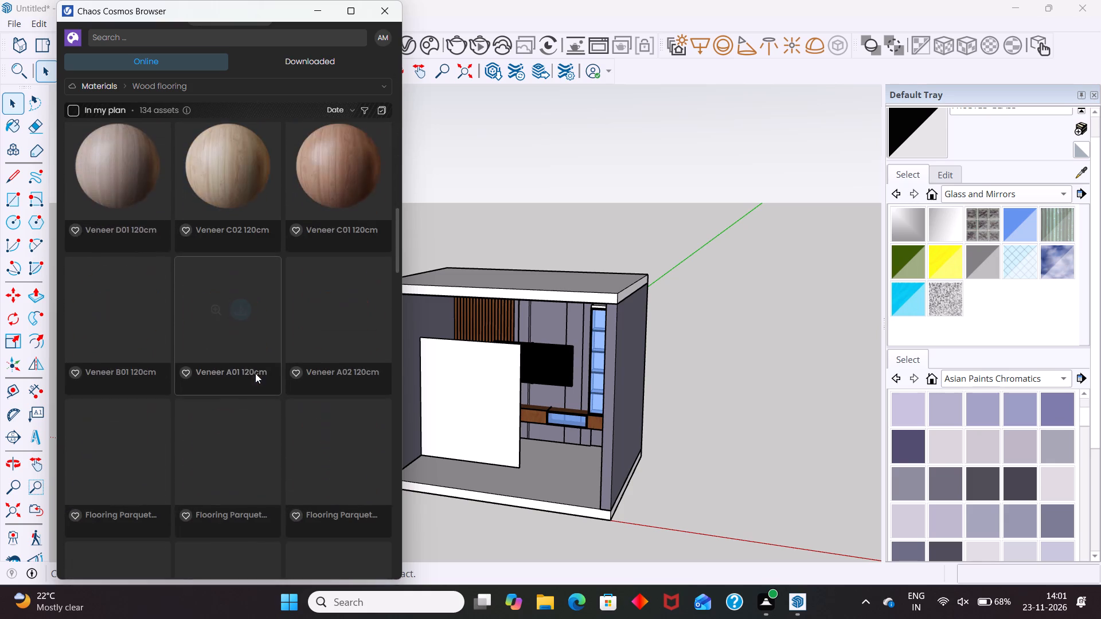
scroll(255, 373, "down", 6)
scroll(257, 398, "up", 2)
scroll(257, 396, "down", 20)
scroll(257, 396, "down", 18)
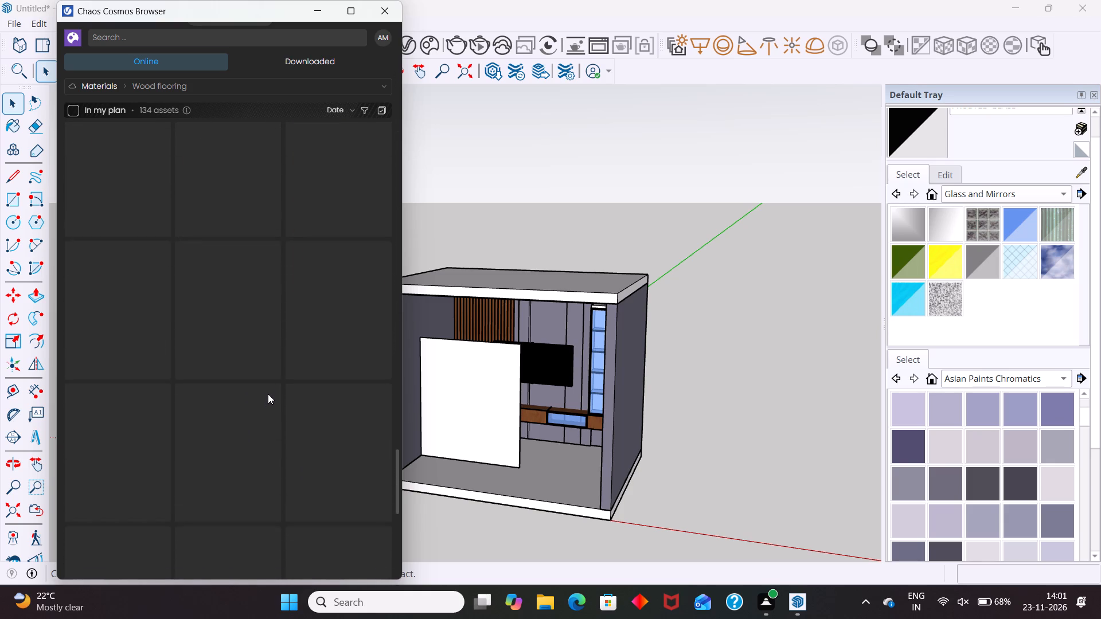
scroll(268, 394, "down", 6)
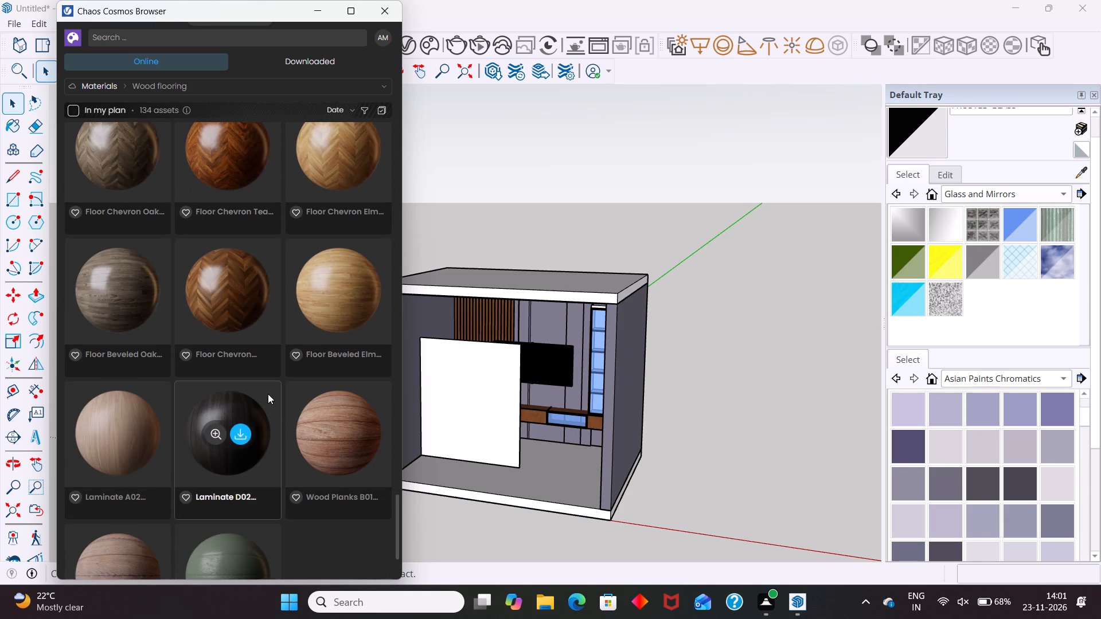
scroll(268, 394, "down", 6)
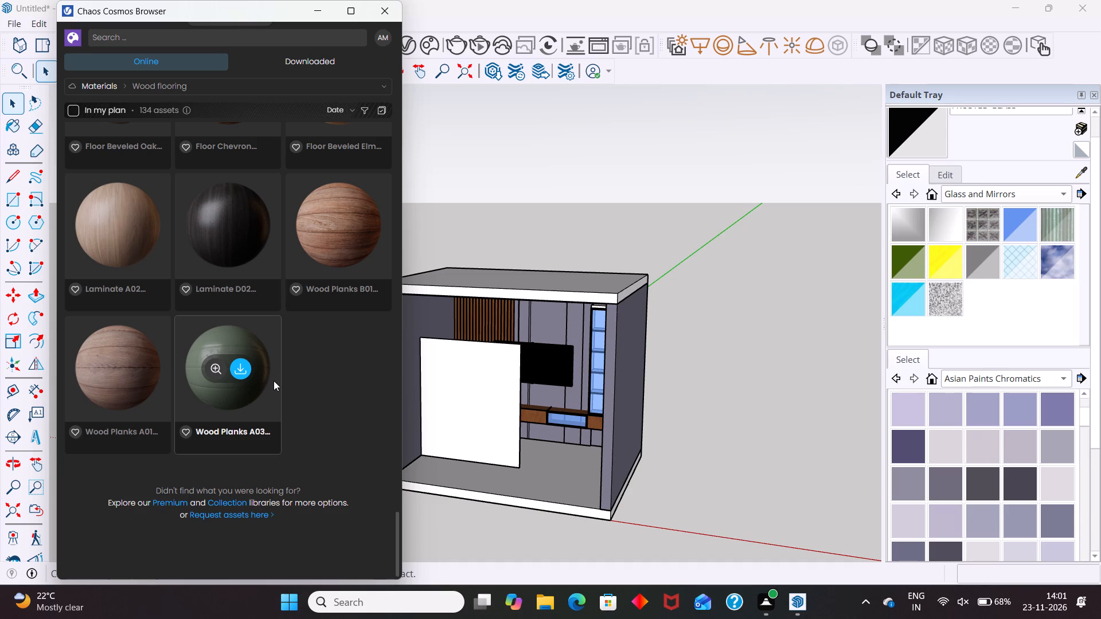
Compare the parquet, wood tile, laminate and plank materials again, going back to the start of the wood flooring list.
scroll(291, 354, "up", 13)
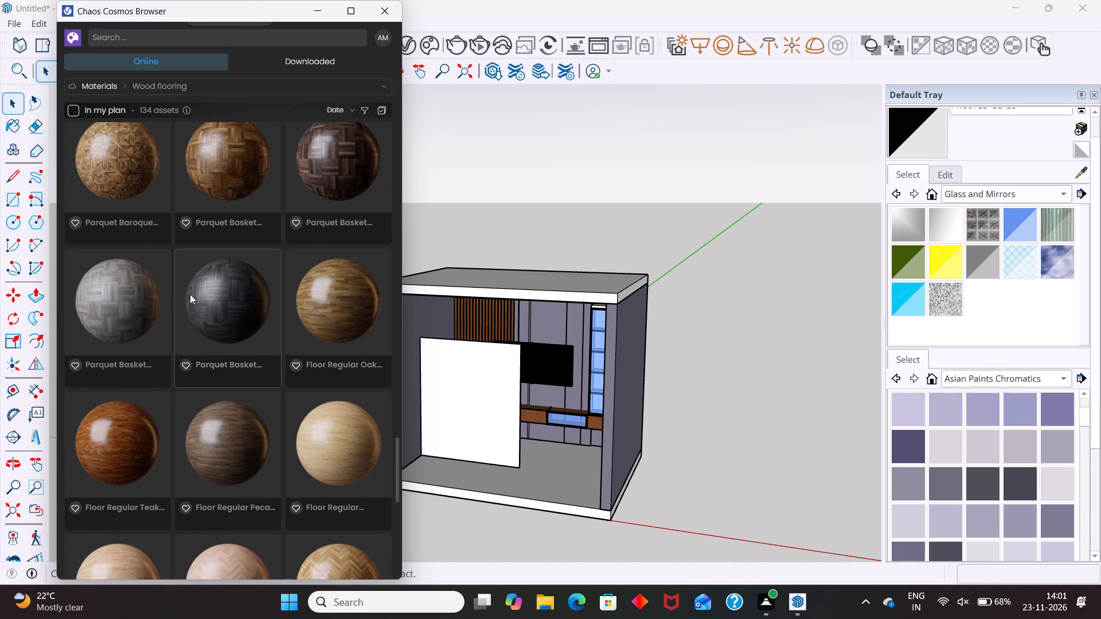
scroll(317, 234, "up", 9)
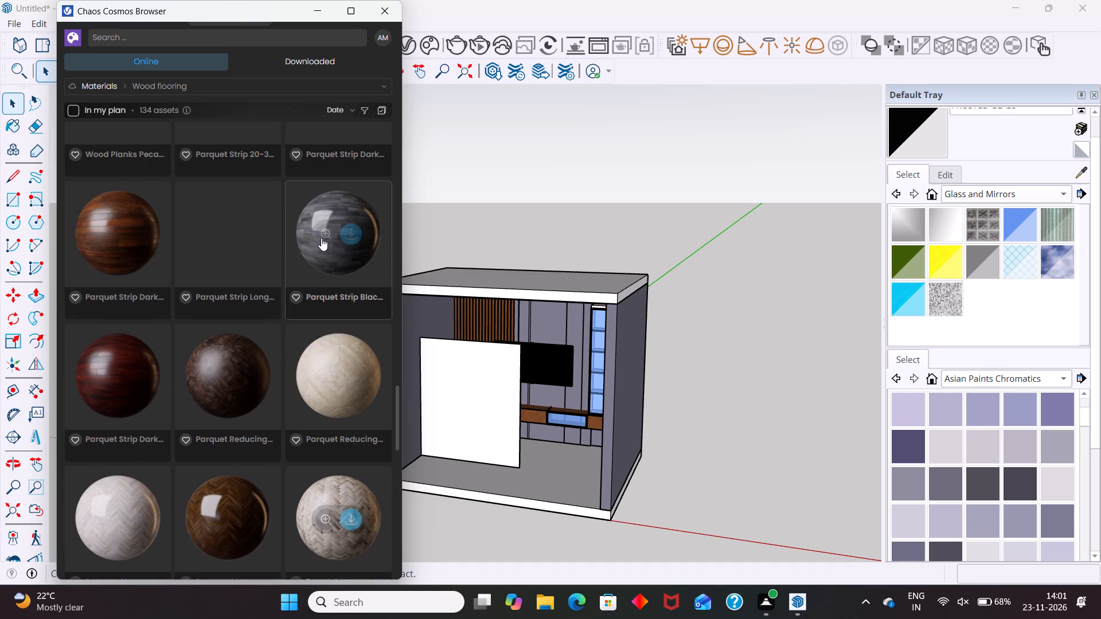
scroll(334, 319, "up", 3)
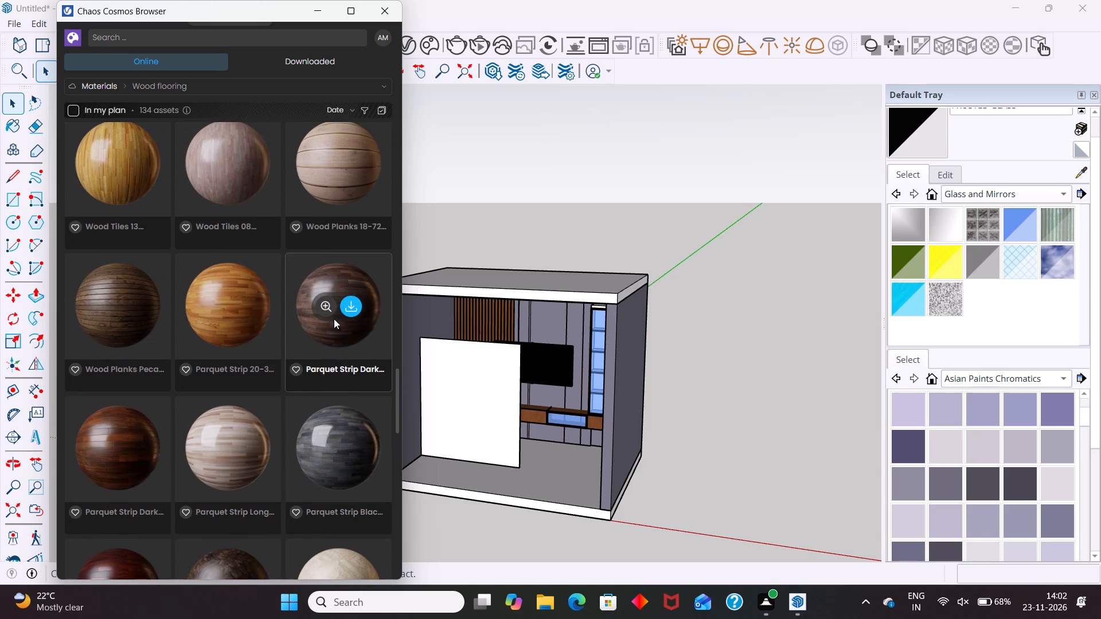
scroll(334, 319, "up", 5)
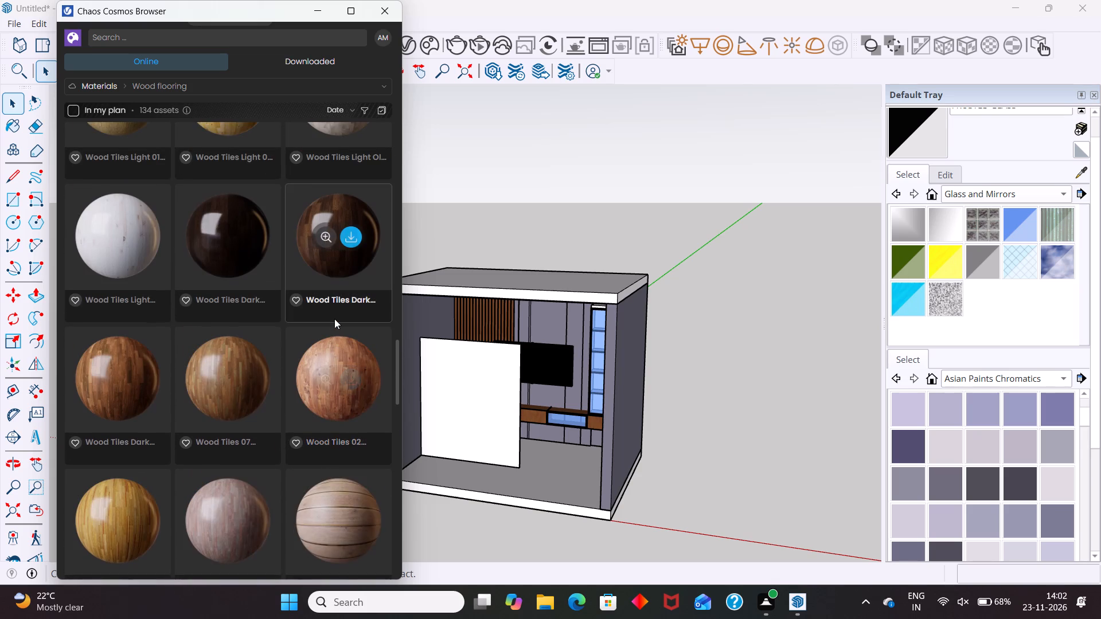
scroll(334, 319, "up", 8)
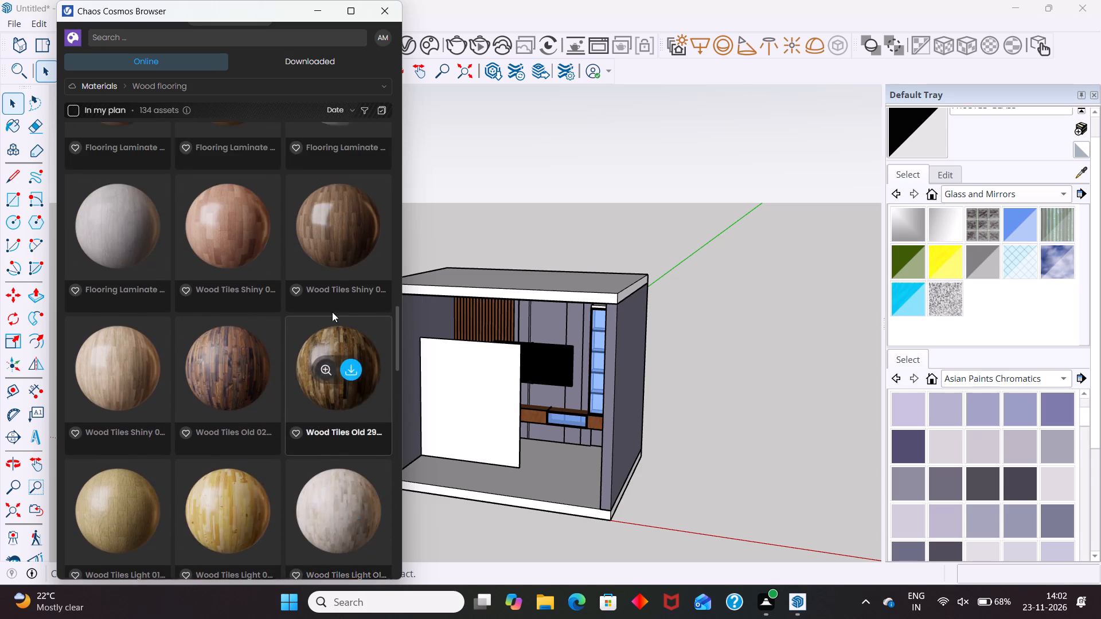
scroll(332, 312, "up", 5)
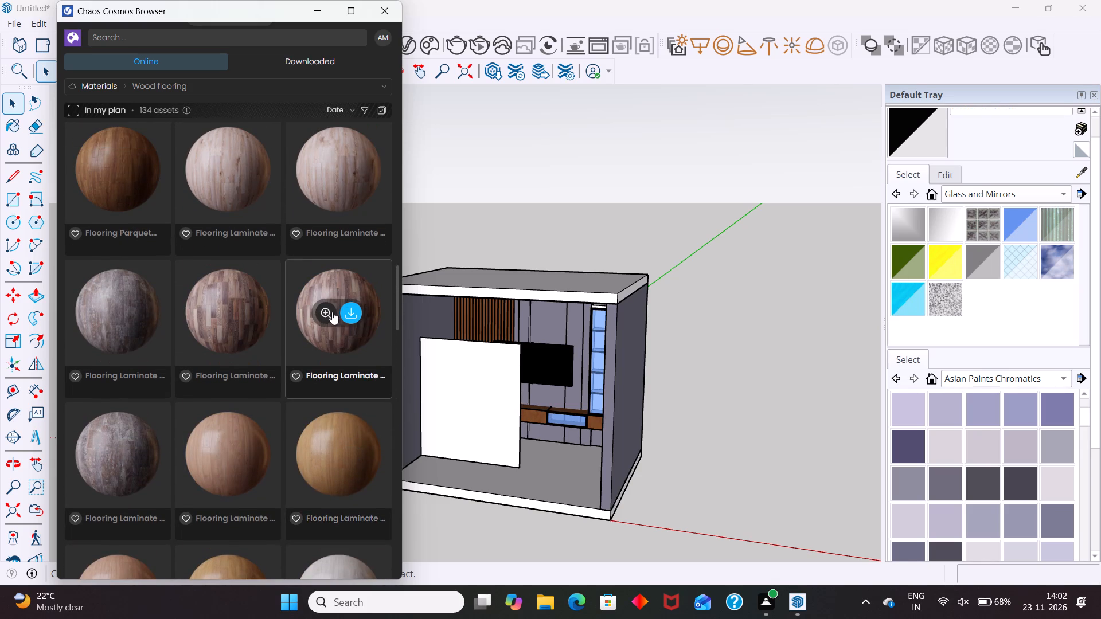
scroll(335, 248, "up", 2)
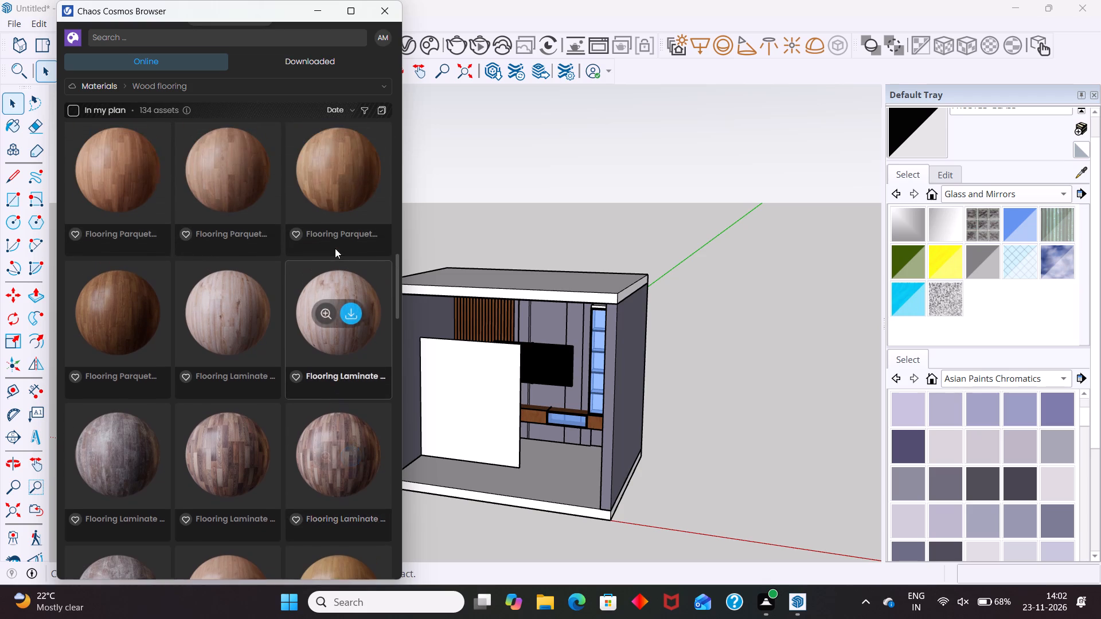
scroll(335, 247, "up", 14)
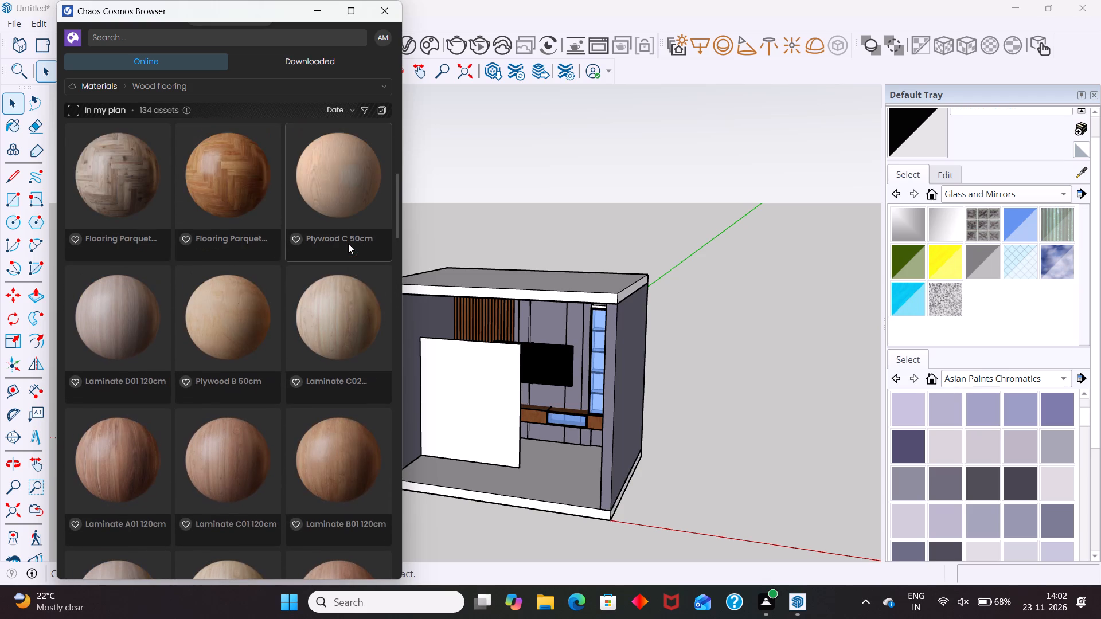
scroll(347, 250, "down", 3)
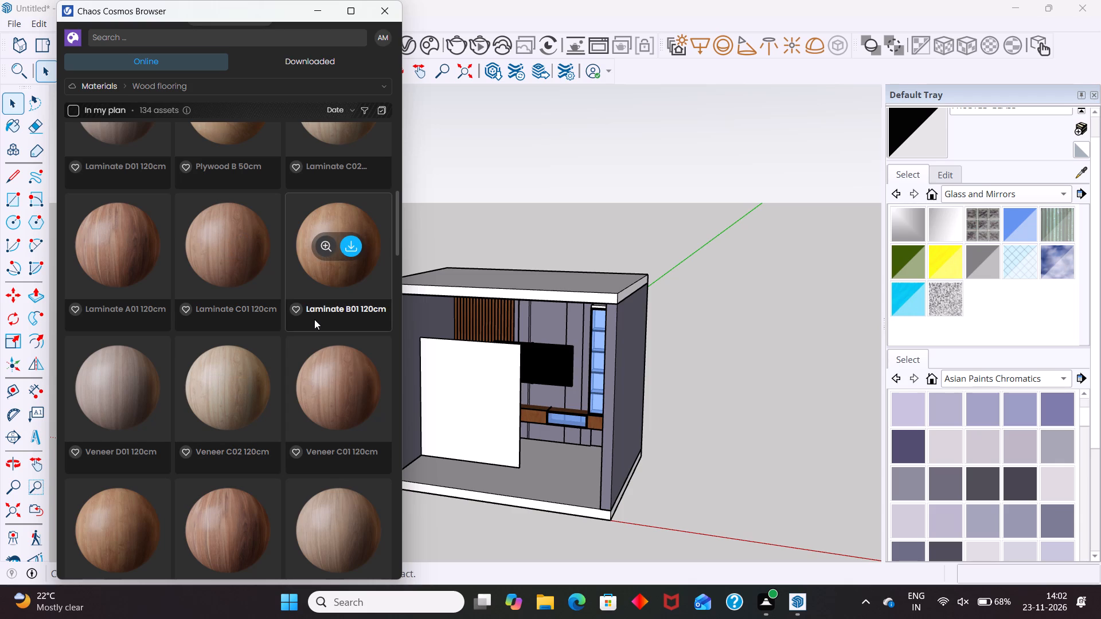
scroll(271, 287, "up", 3)
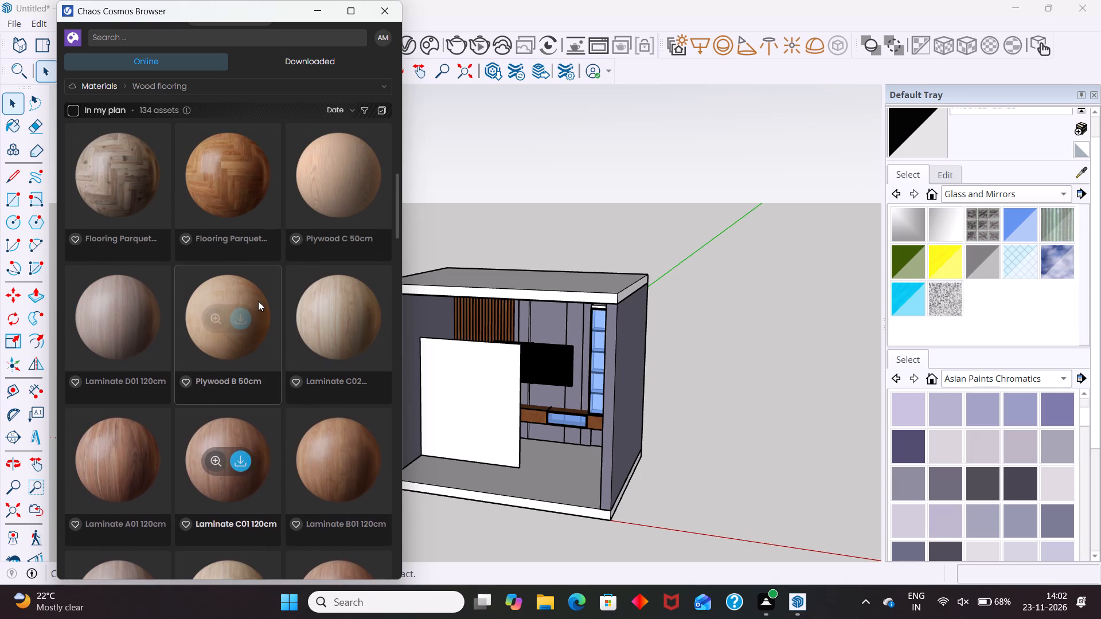
scroll(255, 306, "up", 7)
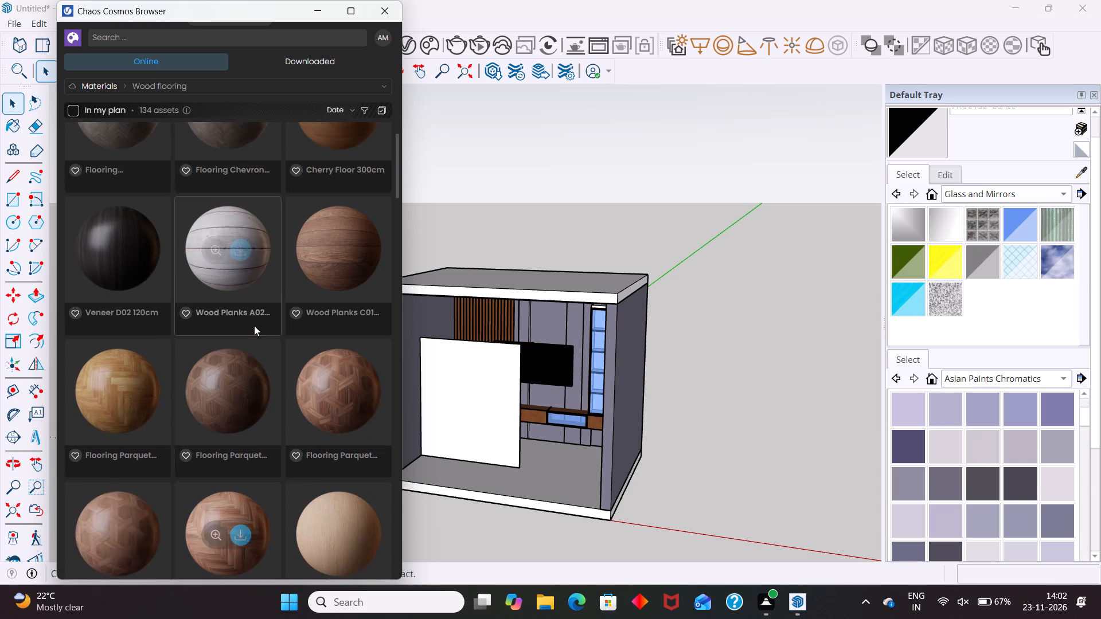
scroll(252, 325, "up", 7)
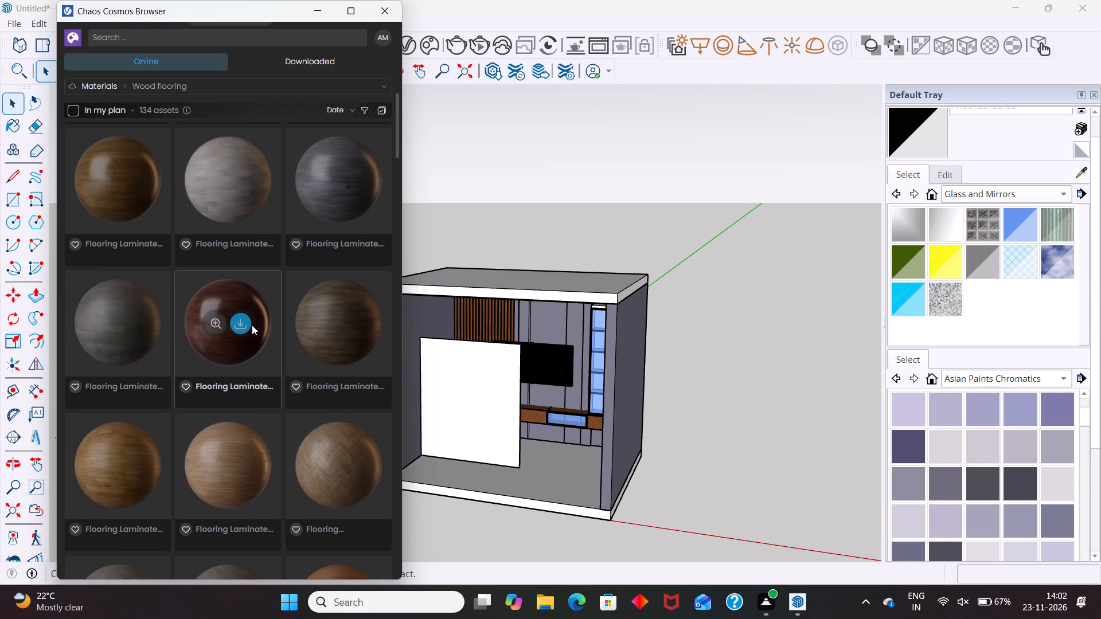
scroll(252, 325, "up", 11)
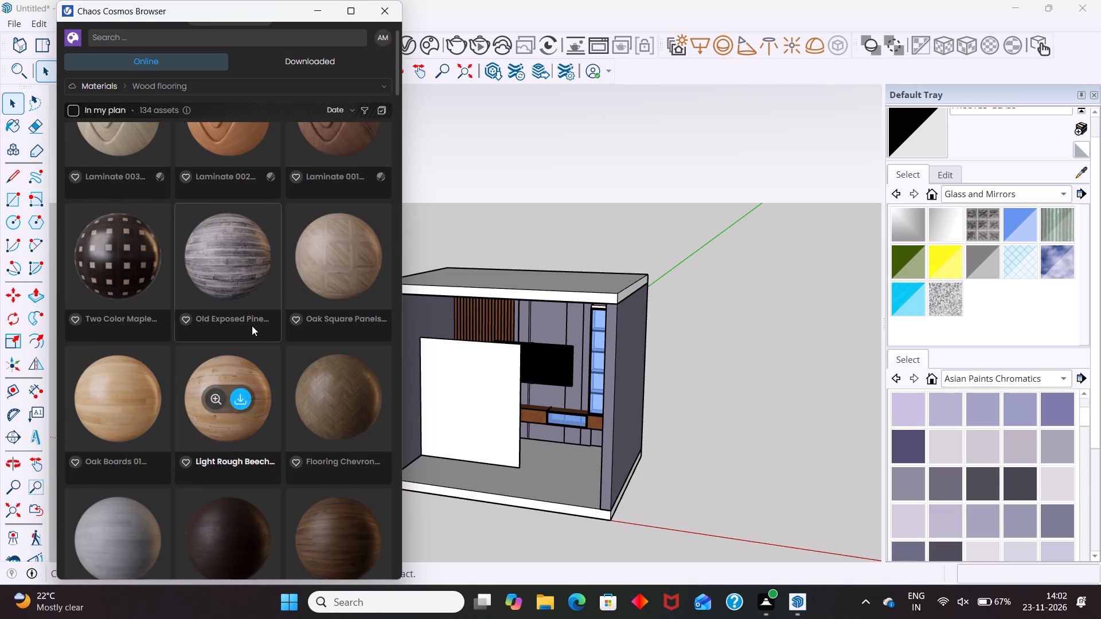
scroll(252, 326, "up", 3)
Find the wood flooring material Laminate B01 120cm, download it and import it into the scene.
scroll(296, 343, "down", 4)
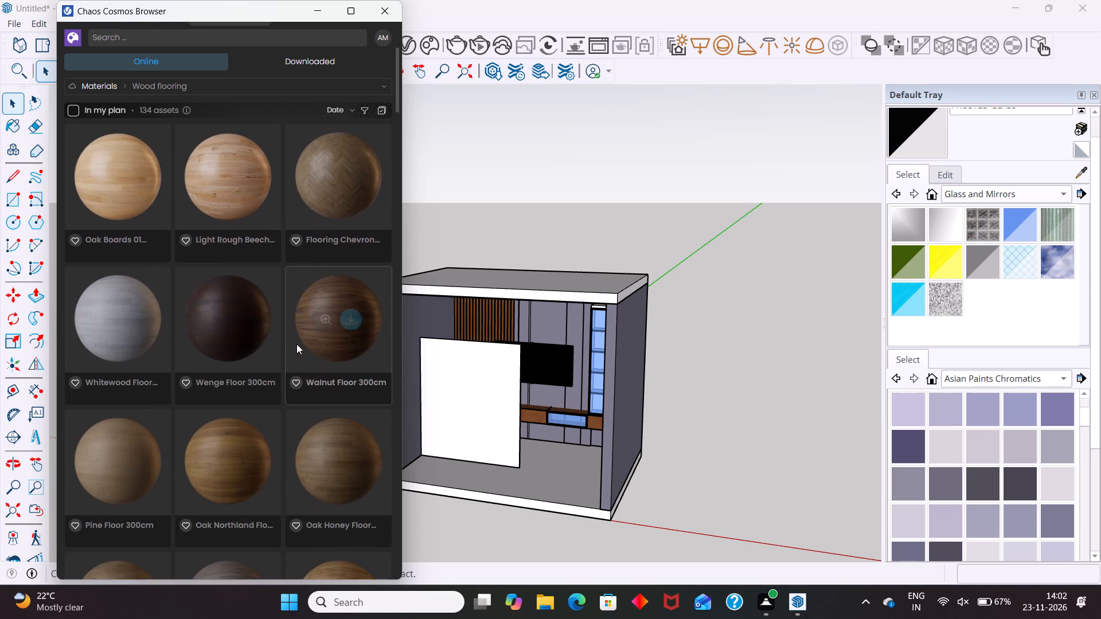
scroll(296, 344, "down", 10)
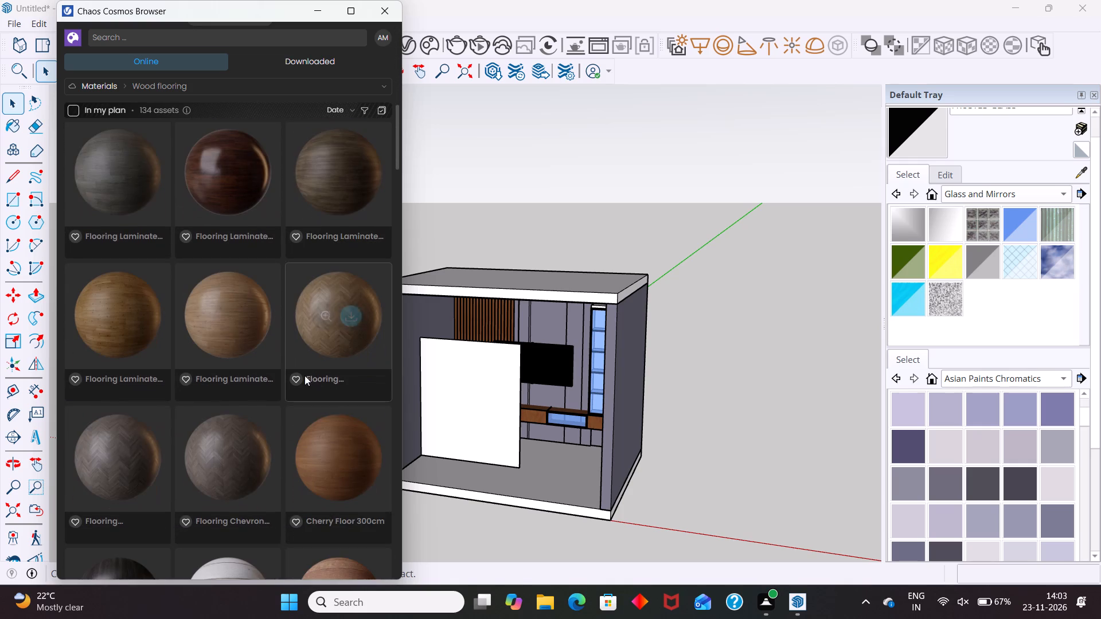
scroll(304, 375, "down", 3)
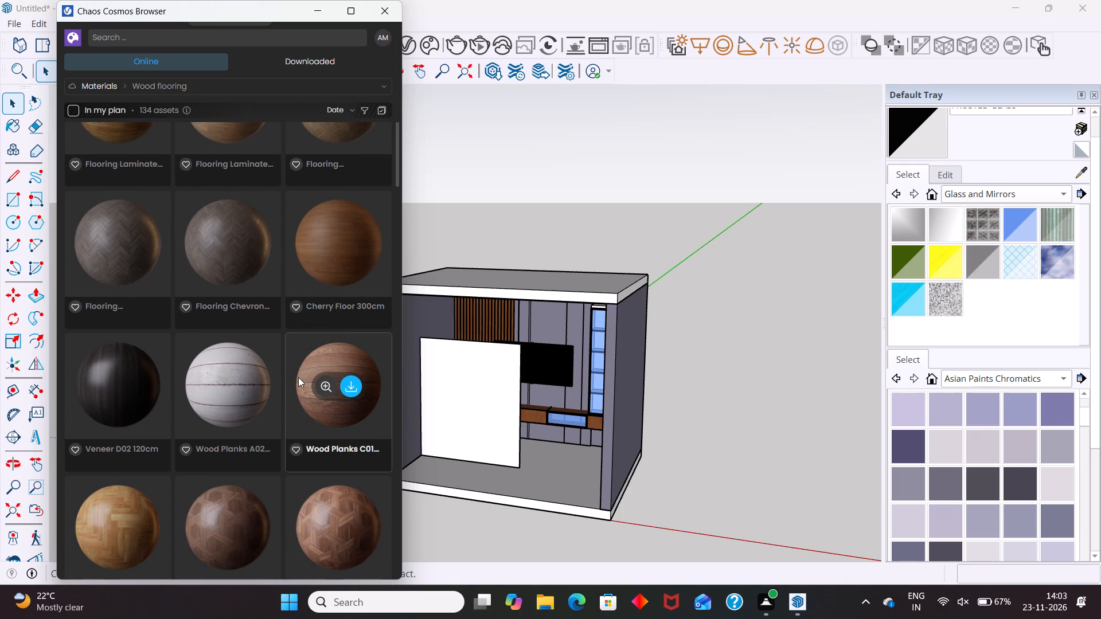
scroll(298, 385, "down", 8)
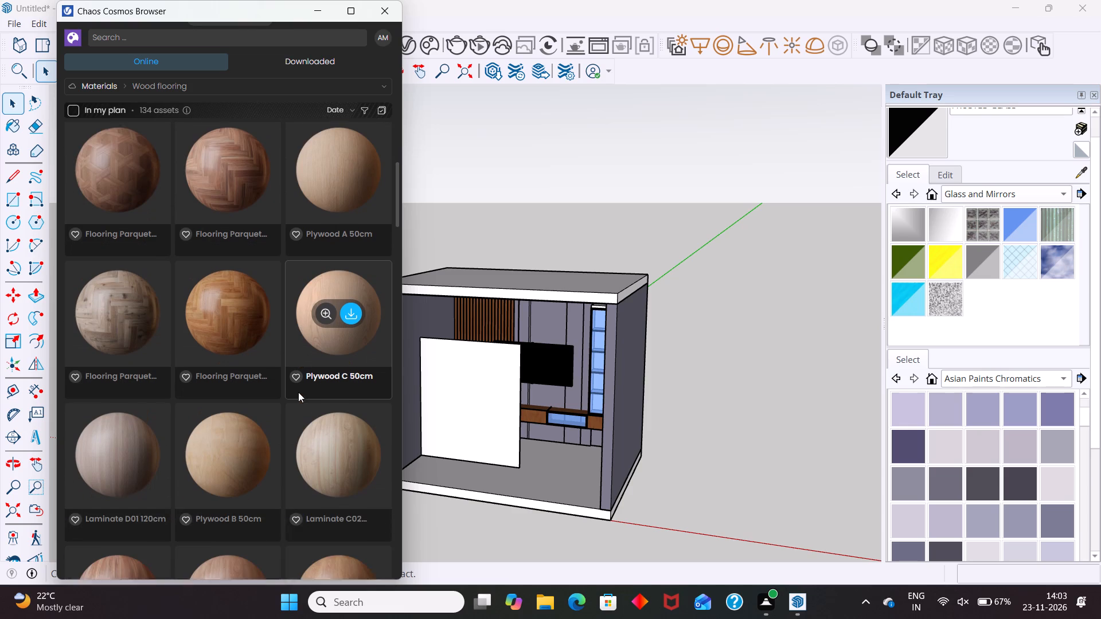
scroll(298, 392, "down", 4)
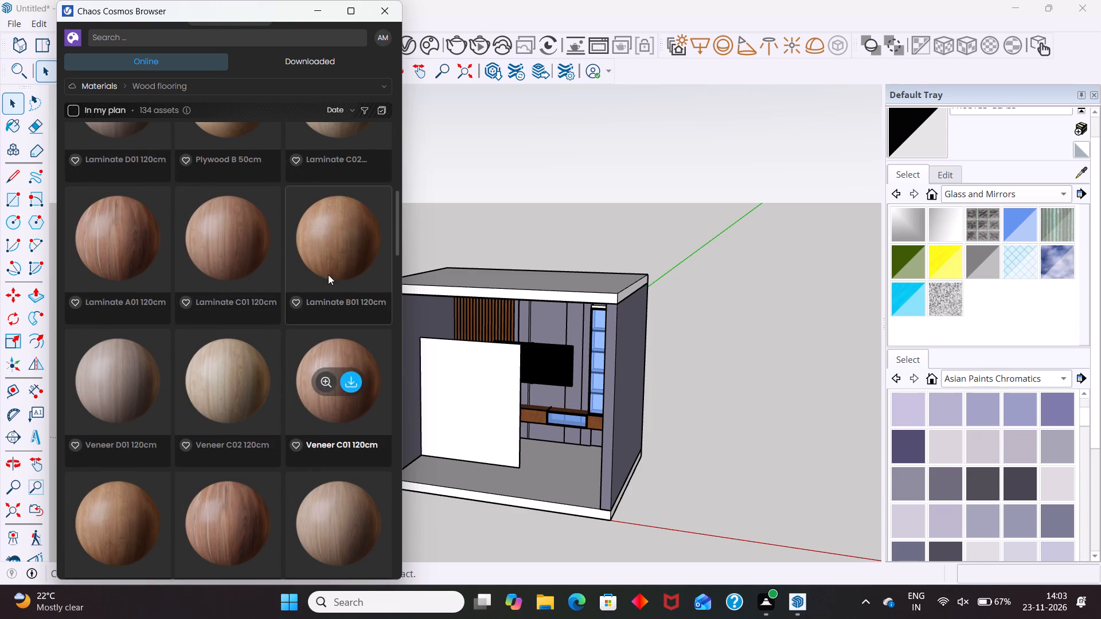
left_click(352, 238)
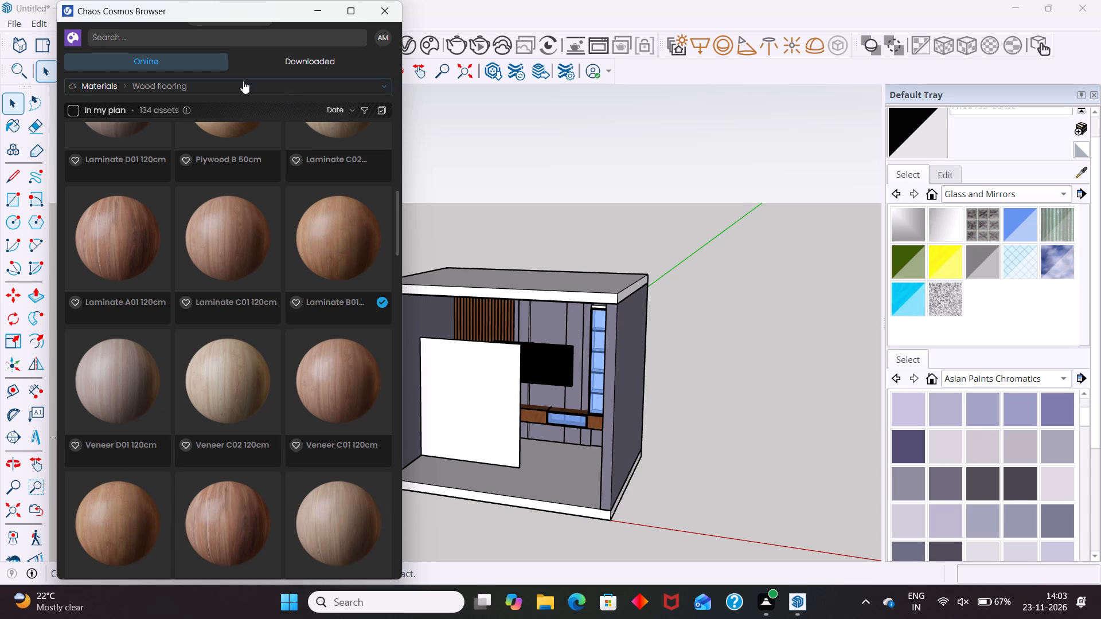
left_click(344, 238)
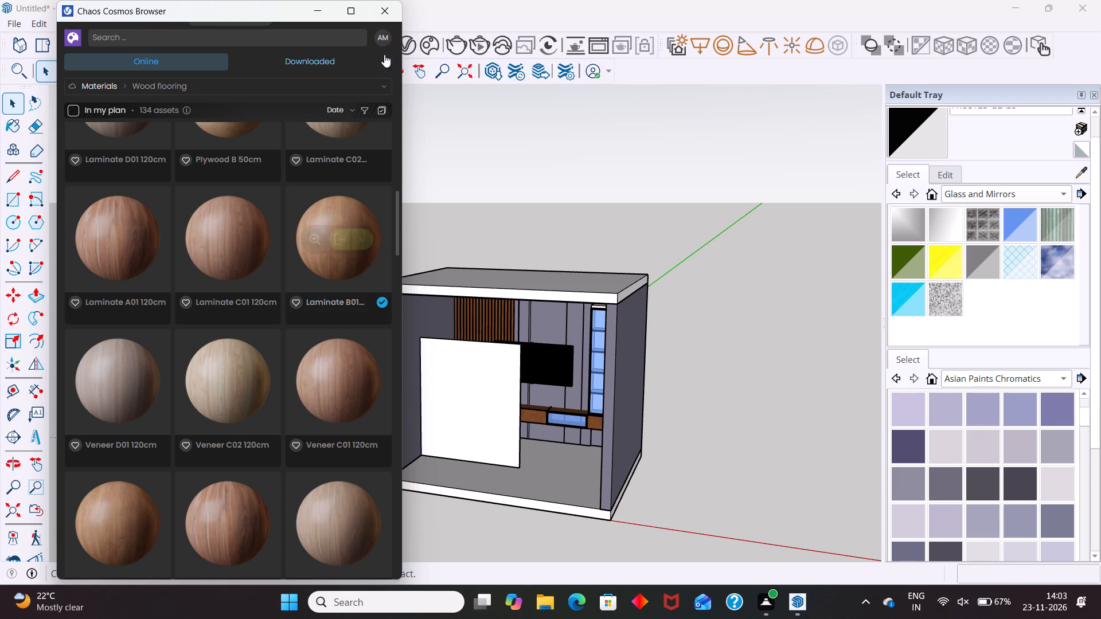
Close the Chaos Cosmos browser and open the V-Ray Asset Editor.
left_click(389, 16)
left_click(409, 45)
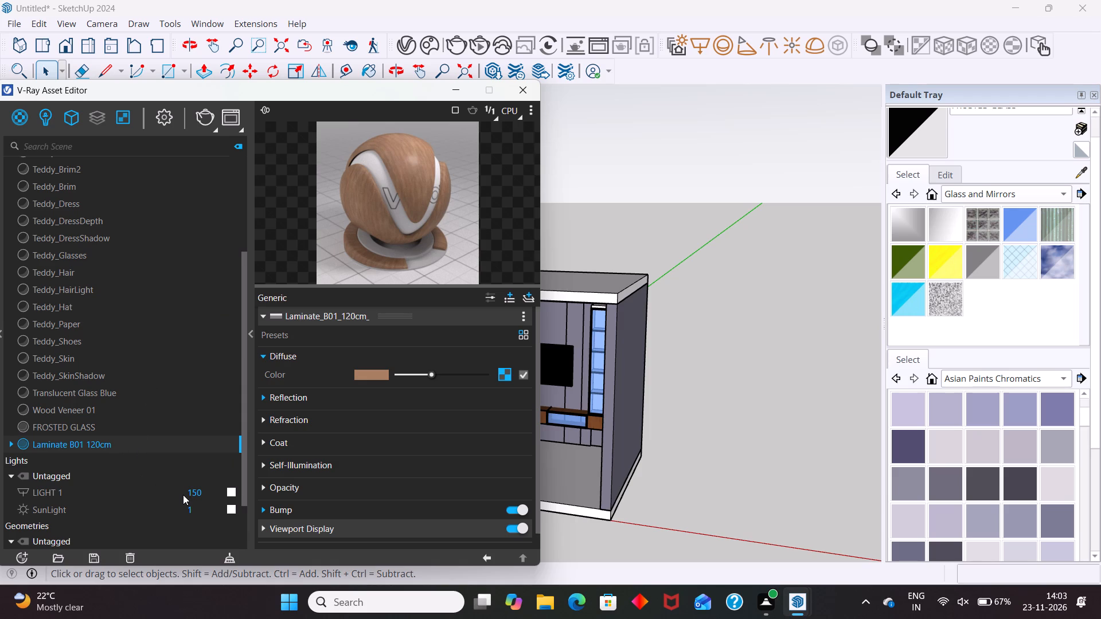
Select the floor slab of the TV unit room in the model.
scroll(674, 304, "down", 8)
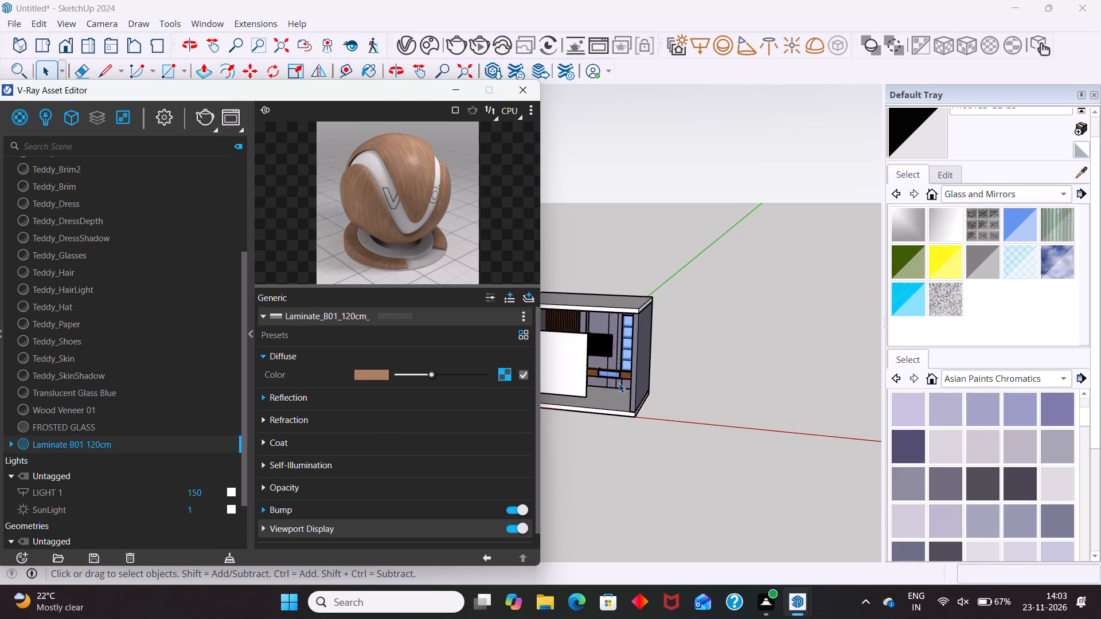
scroll(583, 420, "up", 3)
left_click(614, 401)
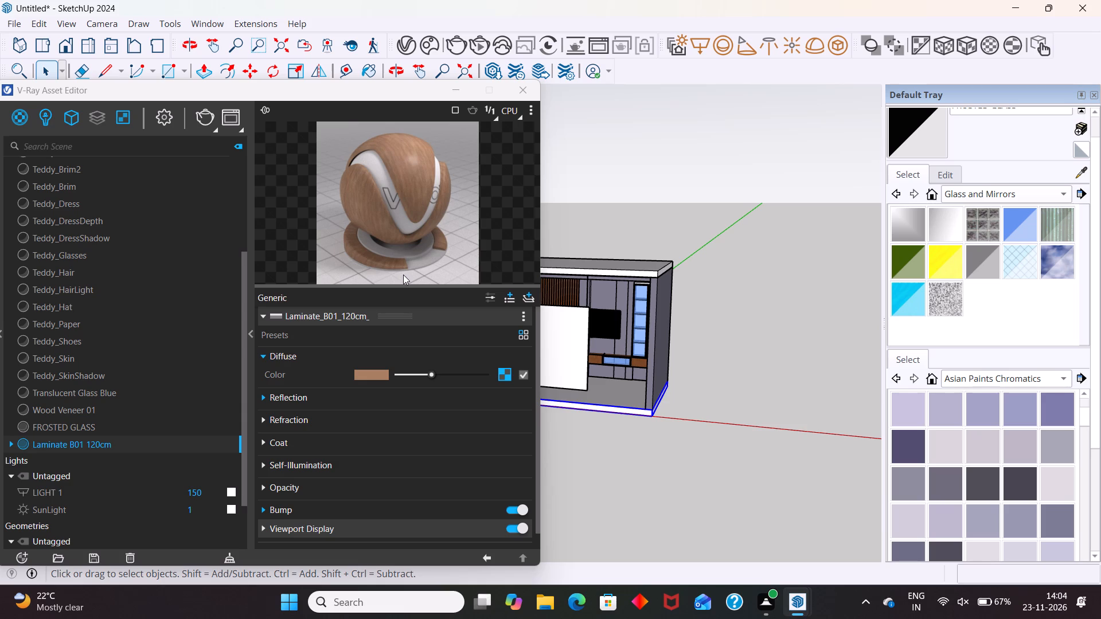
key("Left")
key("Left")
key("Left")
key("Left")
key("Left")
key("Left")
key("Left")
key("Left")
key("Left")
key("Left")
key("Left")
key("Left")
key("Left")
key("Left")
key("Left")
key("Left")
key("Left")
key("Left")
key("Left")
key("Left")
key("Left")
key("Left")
Expand the Bump settings of the Laminate B01 120cm material to view them.
scroll(370, 397, "down", 3)
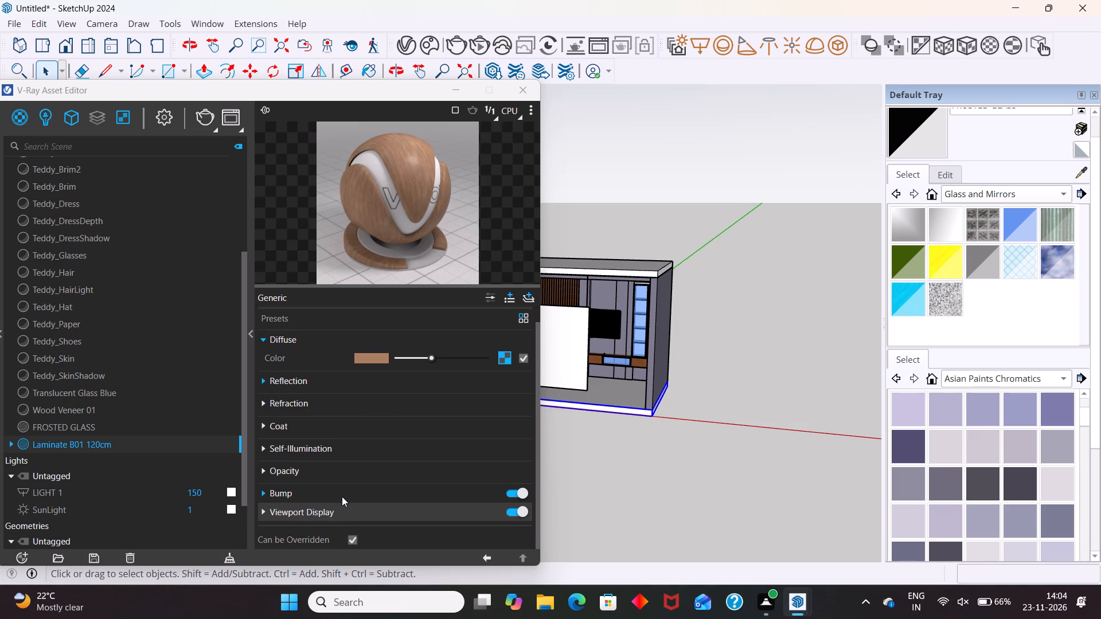
left_click(343, 495)
scroll(446, 426, "down", 4)
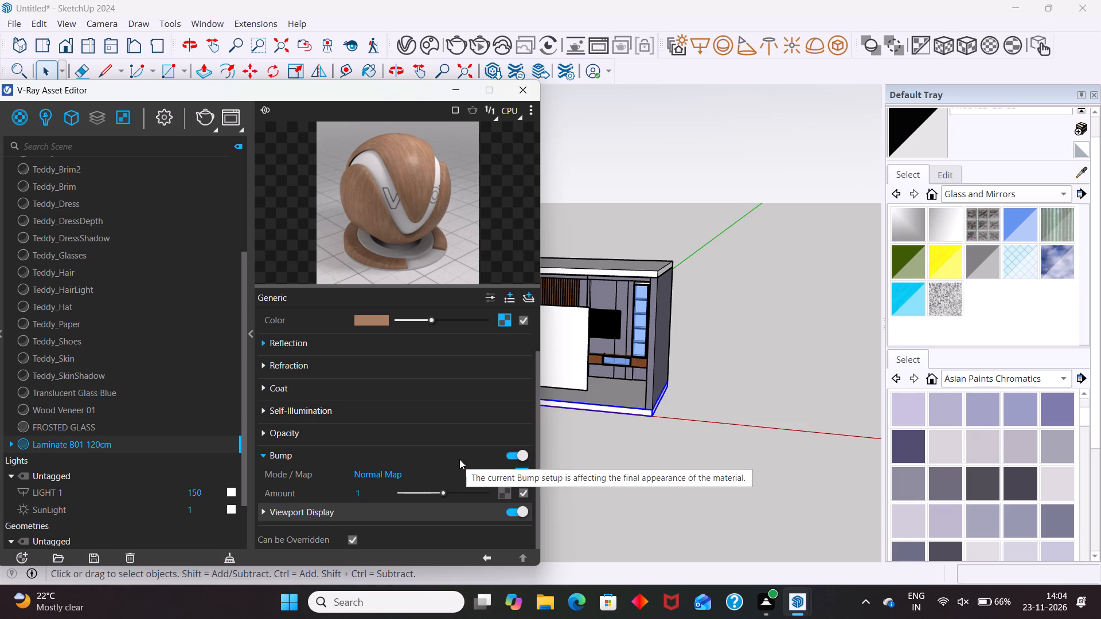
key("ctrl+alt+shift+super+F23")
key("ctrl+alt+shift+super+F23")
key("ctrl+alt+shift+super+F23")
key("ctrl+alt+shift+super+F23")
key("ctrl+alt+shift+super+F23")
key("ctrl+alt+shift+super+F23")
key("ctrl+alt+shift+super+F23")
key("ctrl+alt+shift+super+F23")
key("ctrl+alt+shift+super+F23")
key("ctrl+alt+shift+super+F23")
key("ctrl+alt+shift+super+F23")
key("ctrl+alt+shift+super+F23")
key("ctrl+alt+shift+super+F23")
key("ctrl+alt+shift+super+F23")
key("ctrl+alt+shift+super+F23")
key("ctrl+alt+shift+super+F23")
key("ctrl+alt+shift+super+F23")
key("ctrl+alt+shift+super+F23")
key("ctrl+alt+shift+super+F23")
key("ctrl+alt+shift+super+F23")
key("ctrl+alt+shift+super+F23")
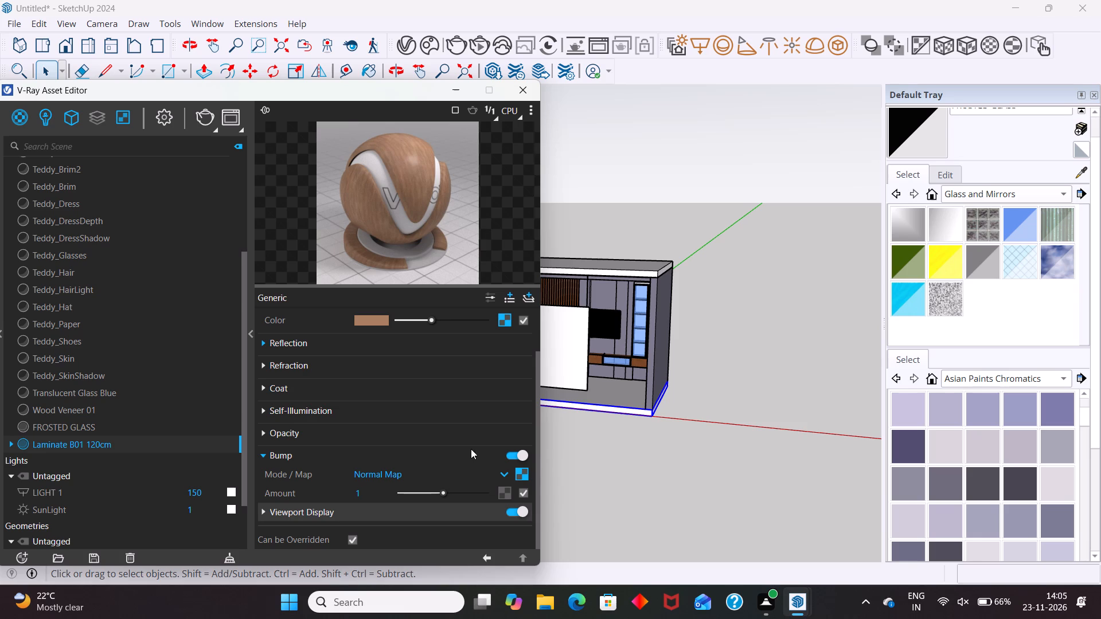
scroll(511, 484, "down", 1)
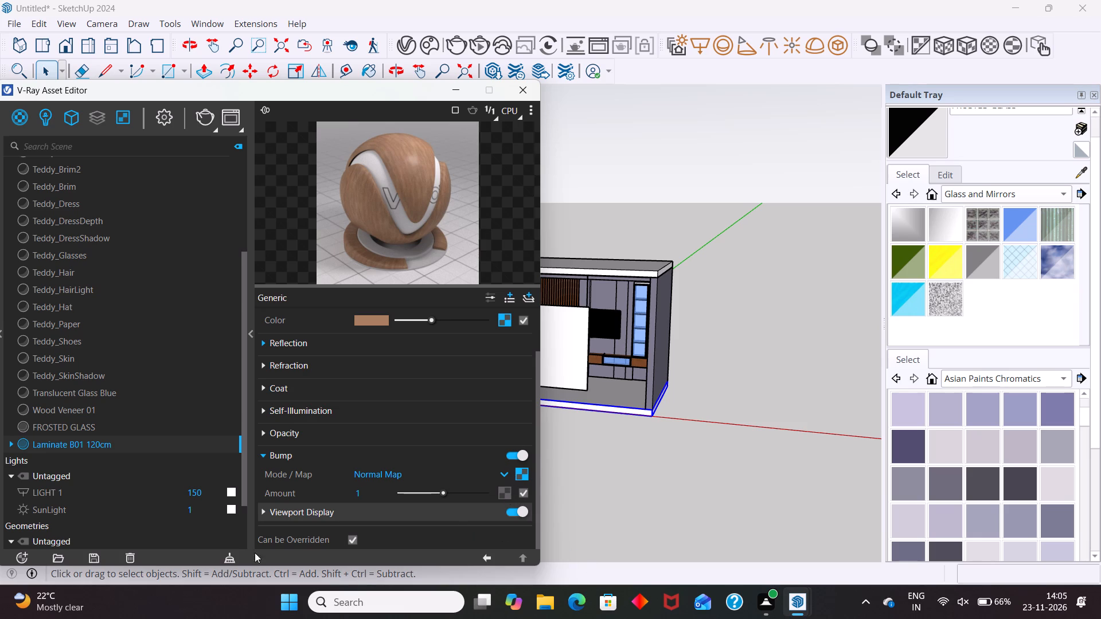
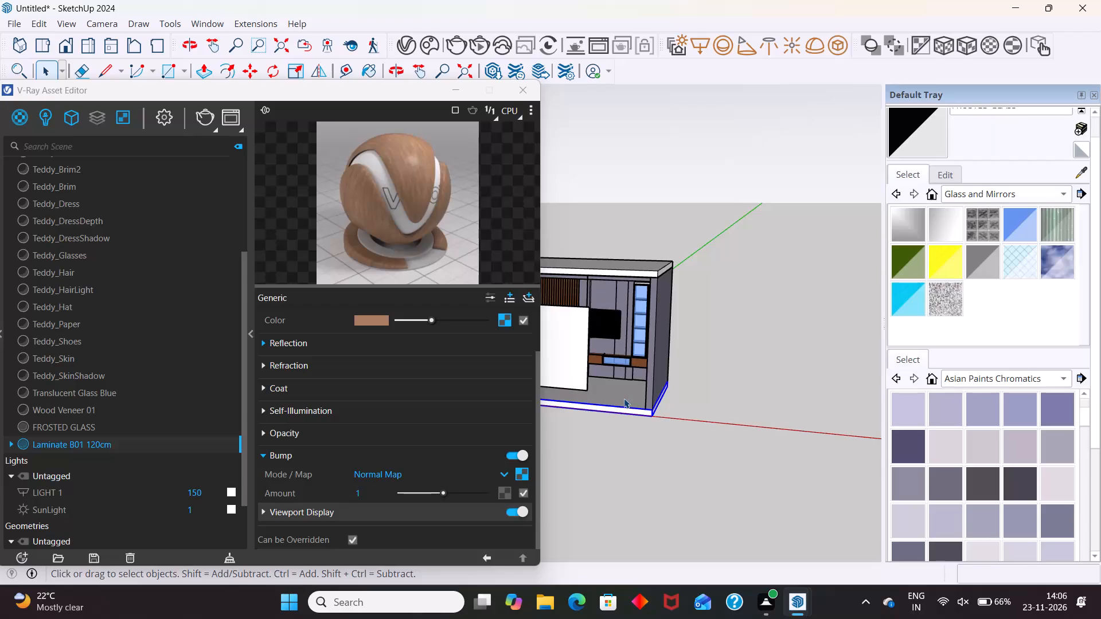
Apply the Laminate B01 120cm material to the selected floor slab of the TV unit room.
right_click(132, 441)
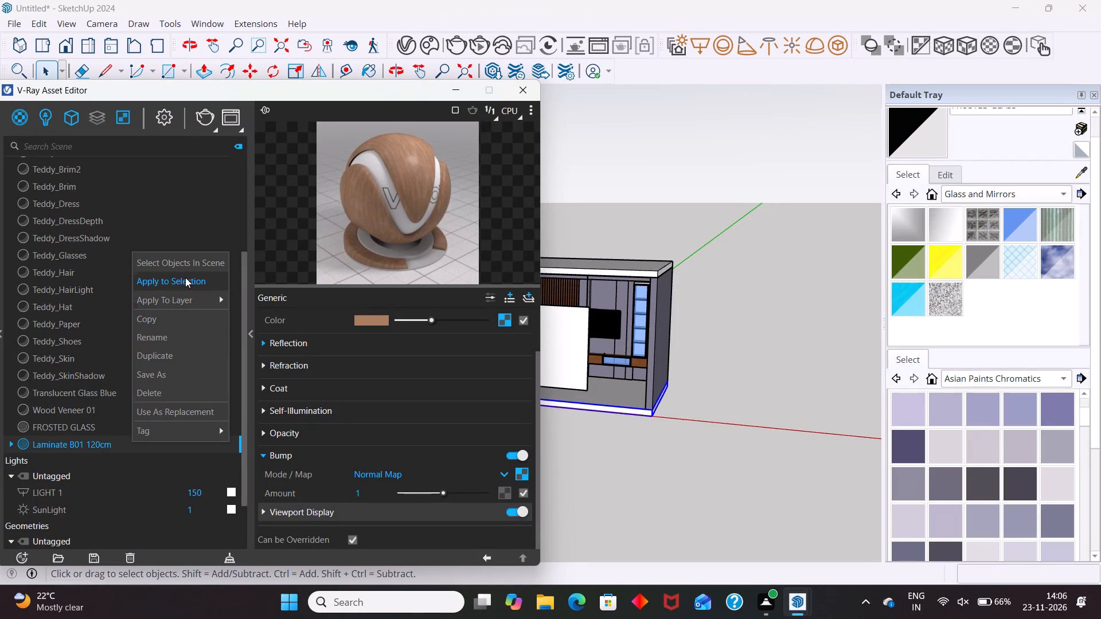
left_click(185, 281)
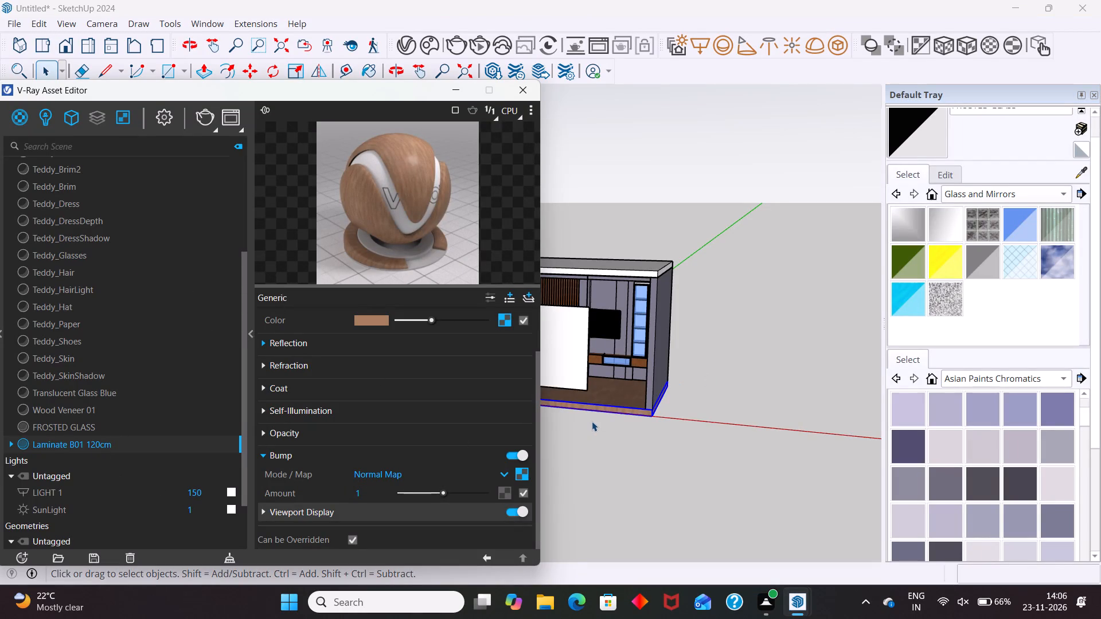
Examine the wood texture on the TV unit room's floor up close and from above.
scroll(597, 416, "up", 16)
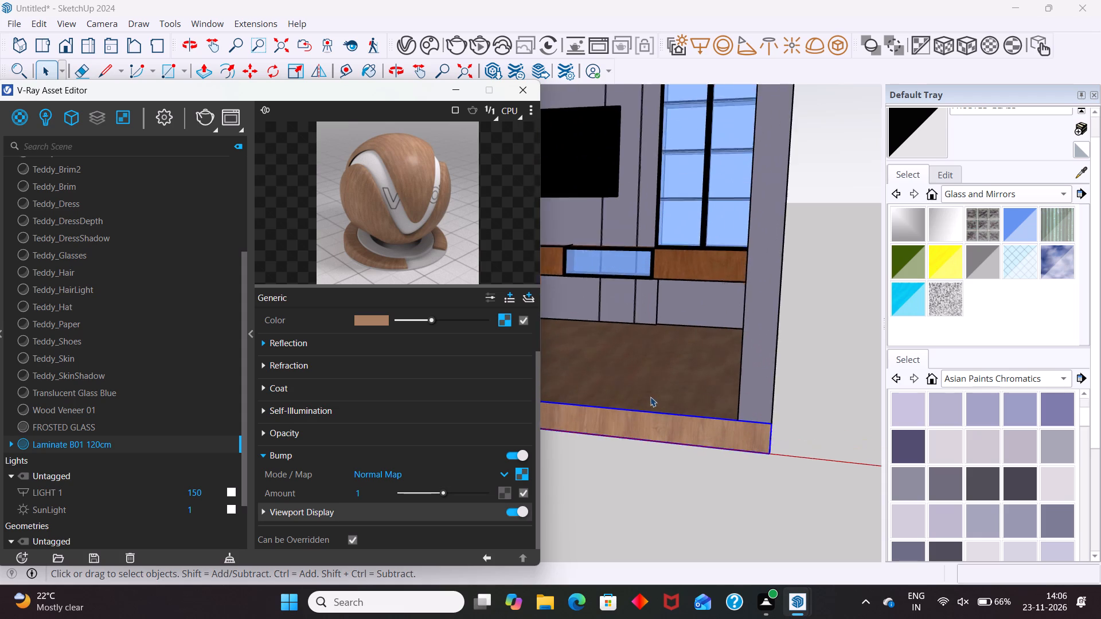
scroll(650, 397, "up", 1)
middle_click_drag(655, 411, 669, 489)
scroll(716, 418, "down", 6)
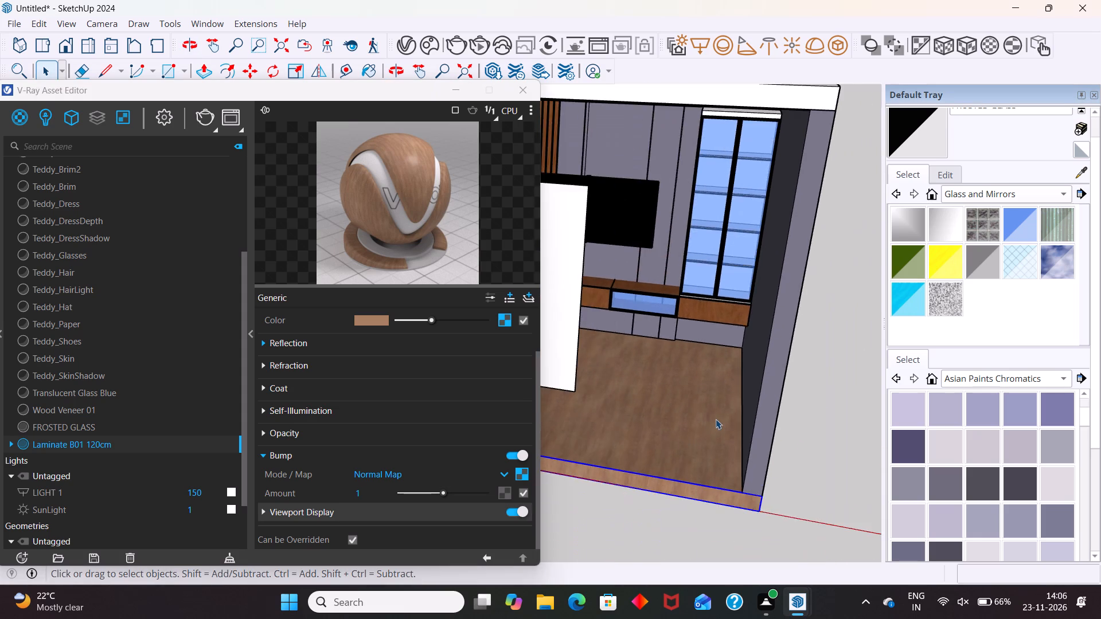
scroll(622, 464, "up", 19)
scroll(831, 320, "down", 14)
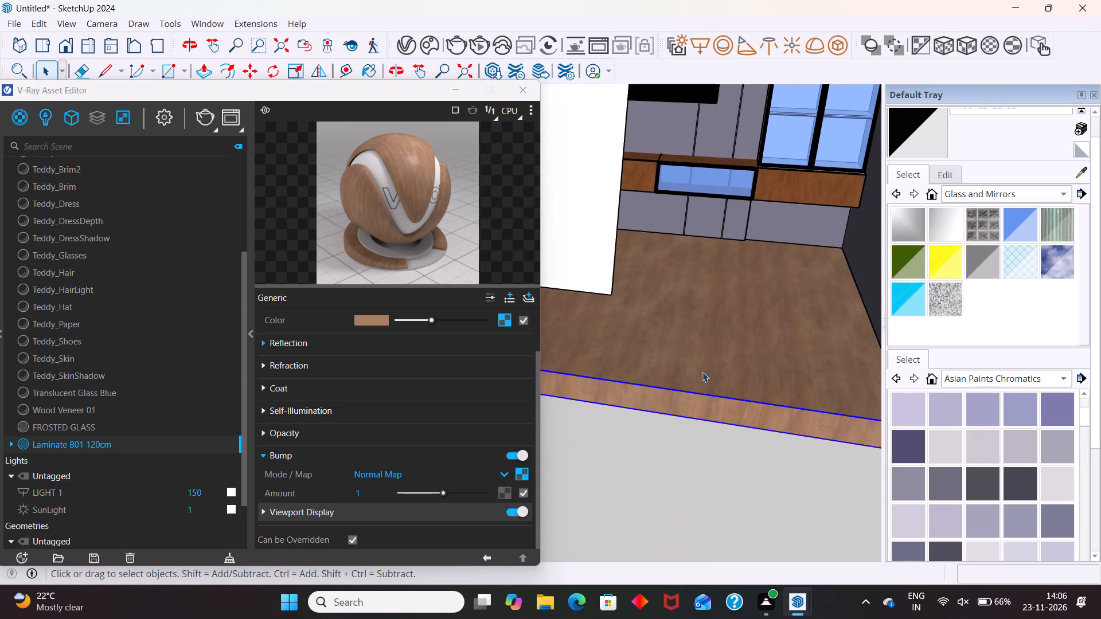
scroll(702, 372, "down", 6)
scroll(606, 375, "down", 10)
middle_click_drag(690, 354, 682, 345)
scroll(694, 348, "up", 1)
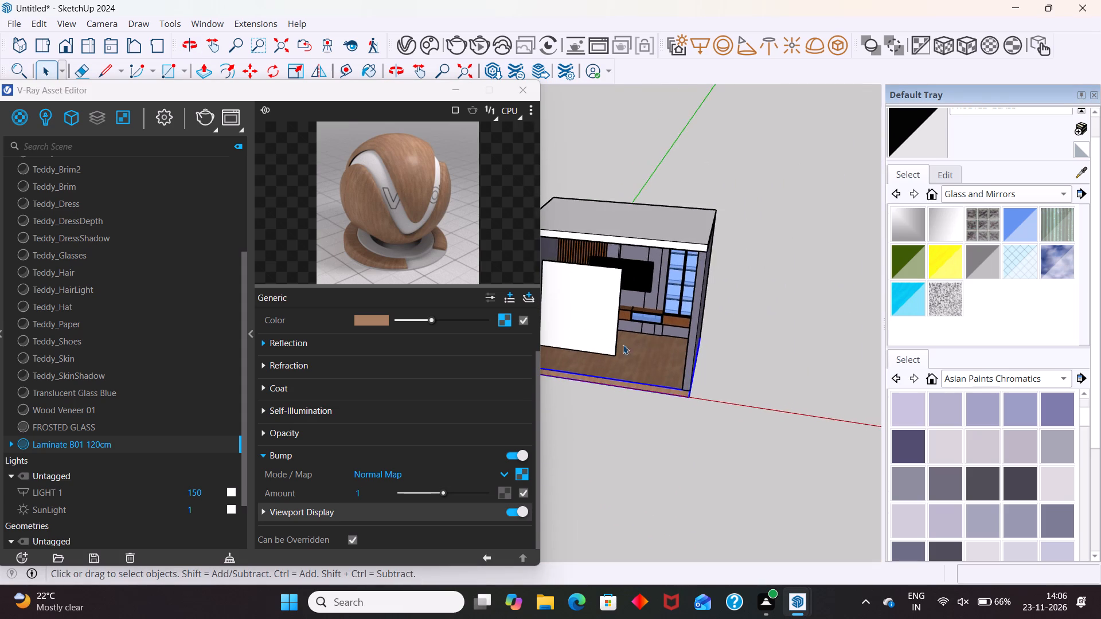
scroll(630, 354, "up", 8)
scroll(658, 391, "down", 9)
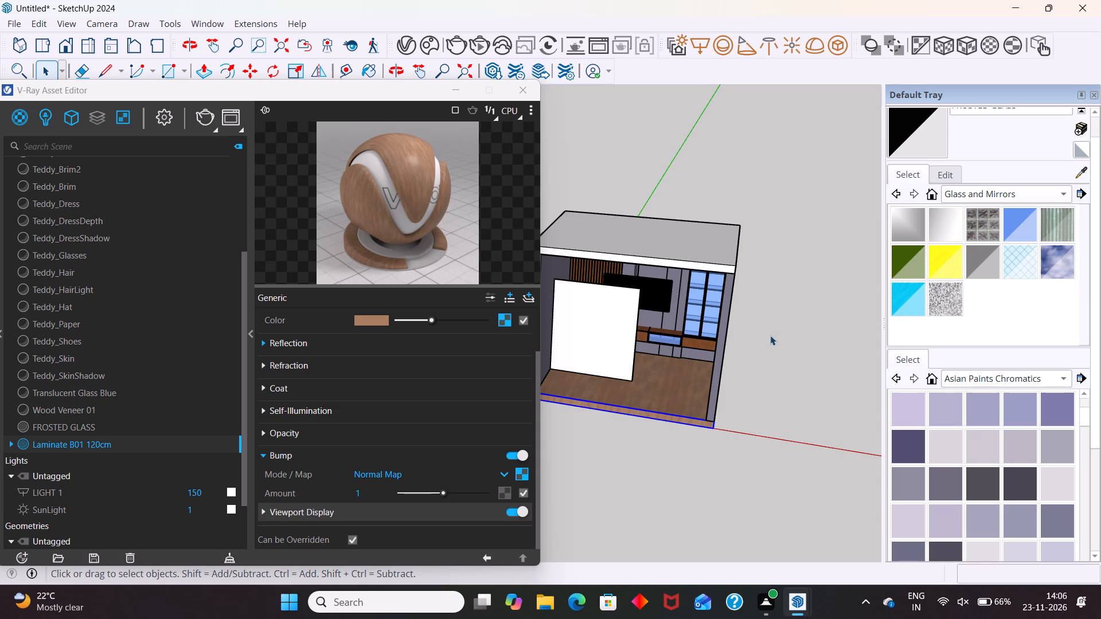
View the bitmap settings of the Laminate B01 120cm normal map and return to the material's settings.
left_click(522, 477)
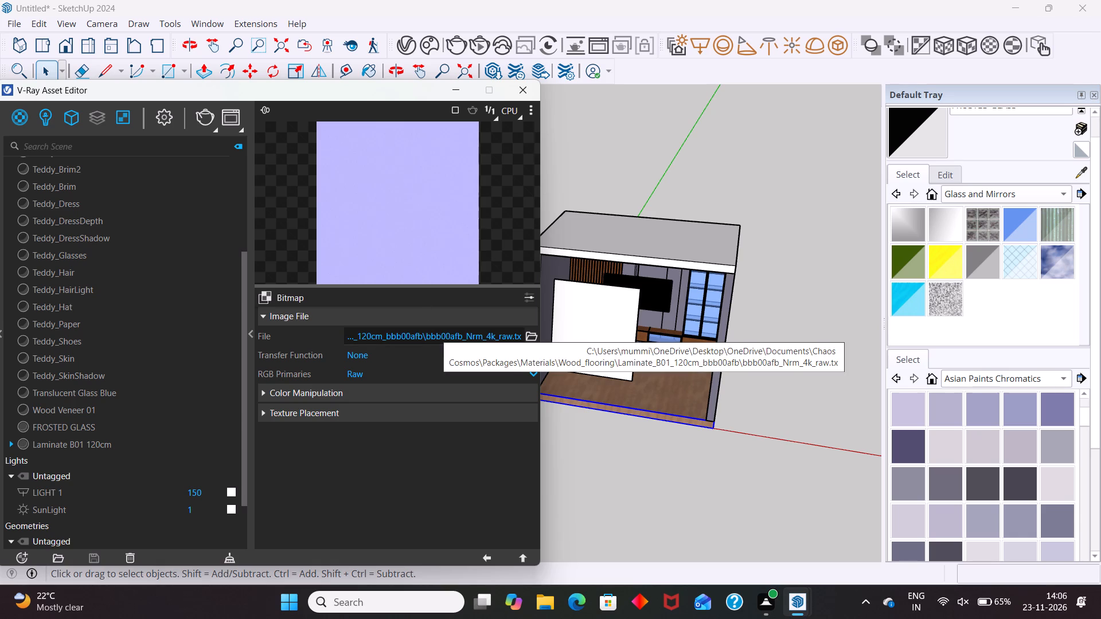
key("BackSpace")
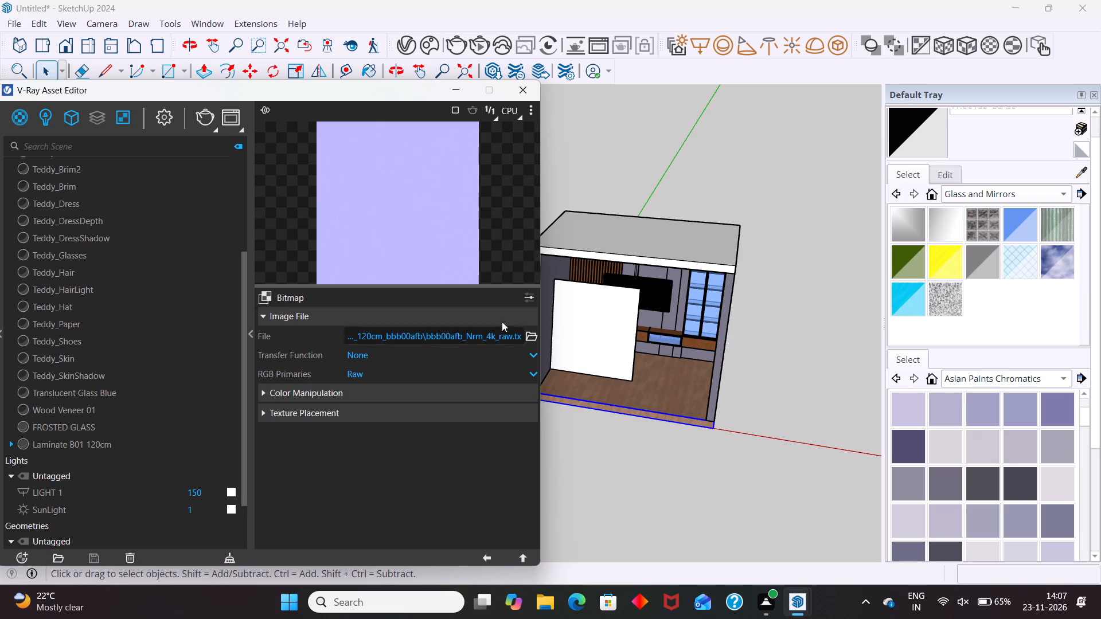
left_click(489, 558)
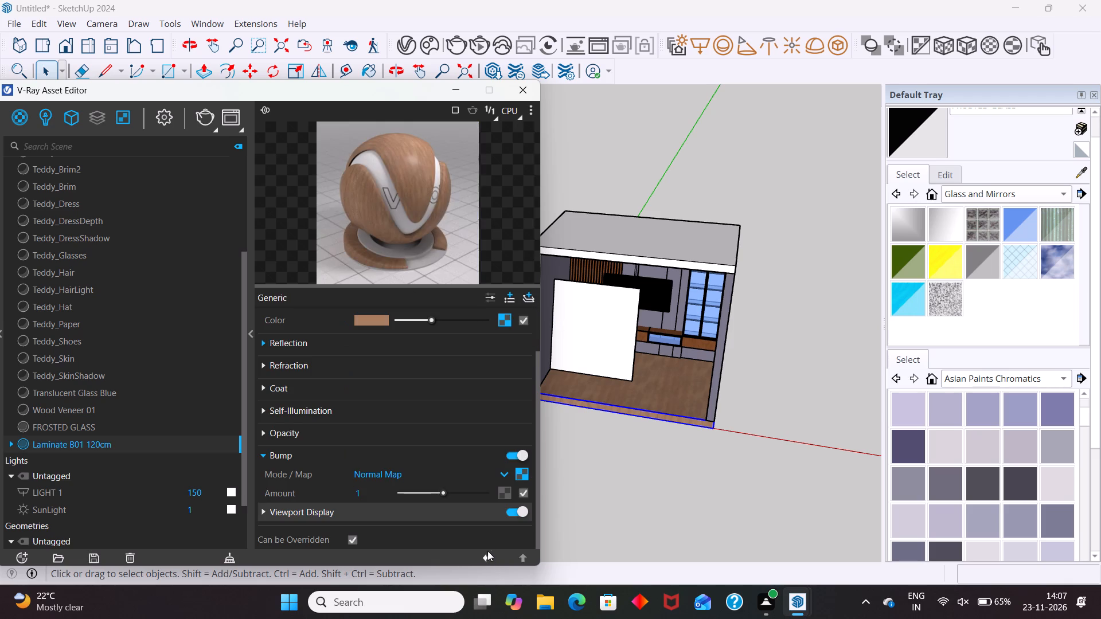
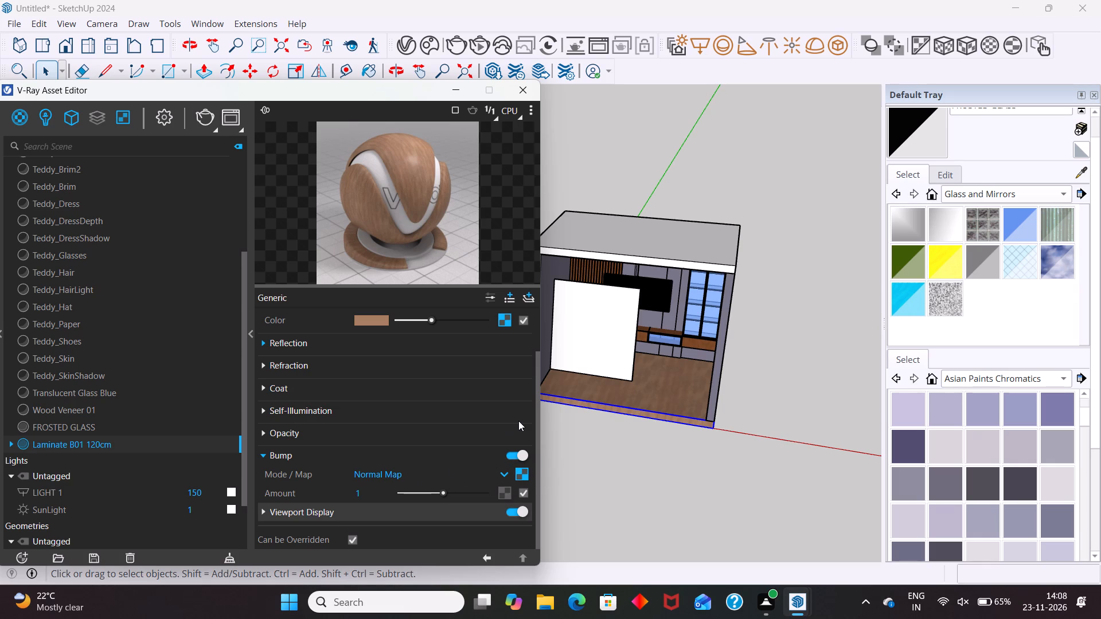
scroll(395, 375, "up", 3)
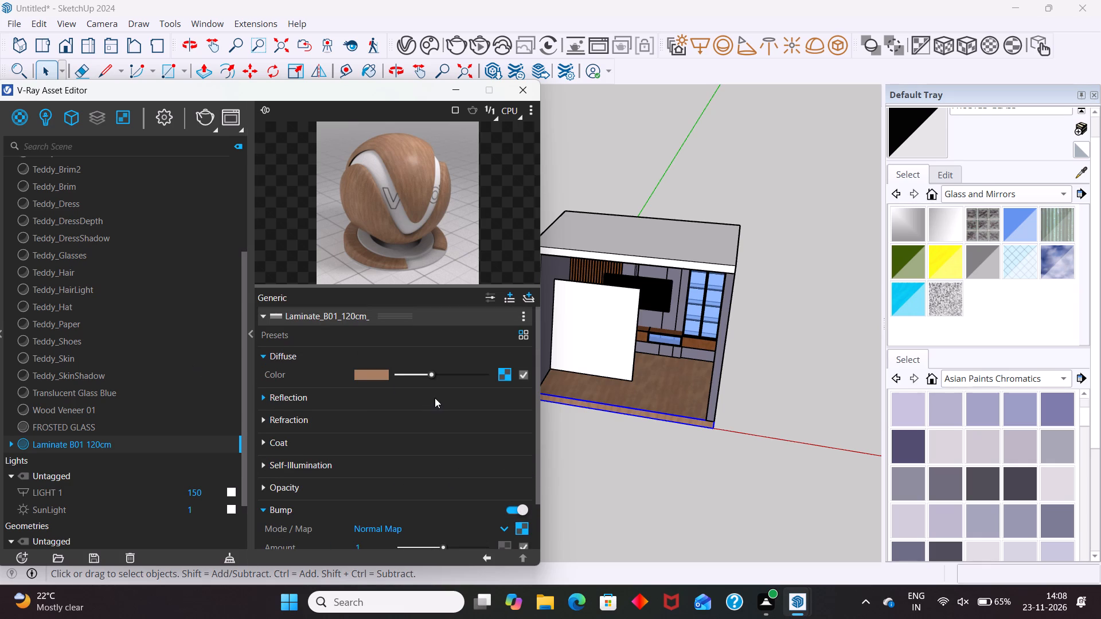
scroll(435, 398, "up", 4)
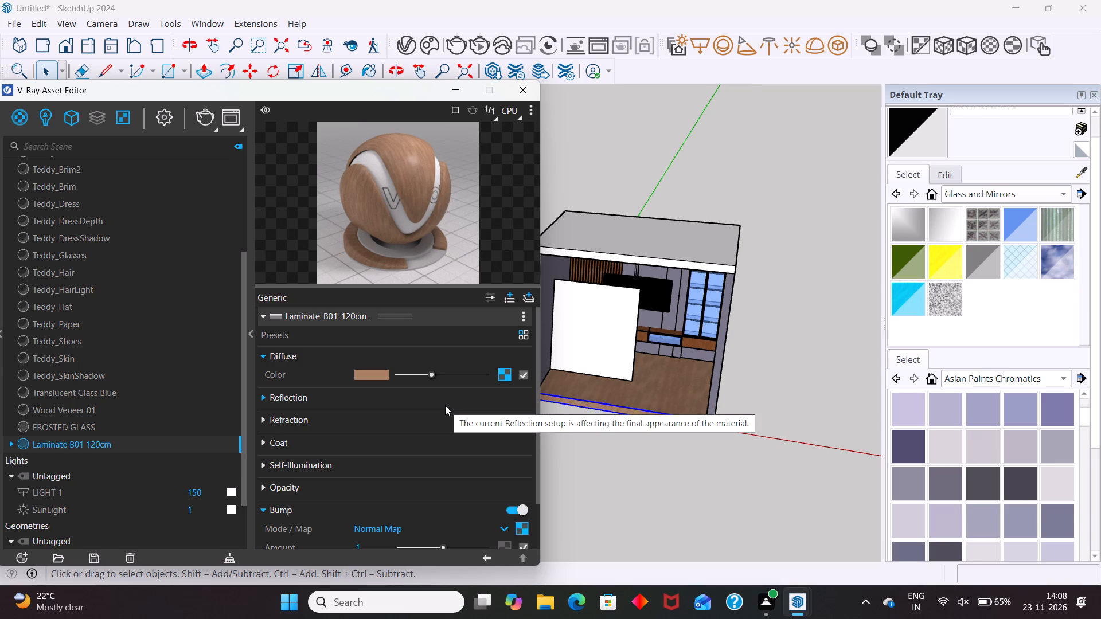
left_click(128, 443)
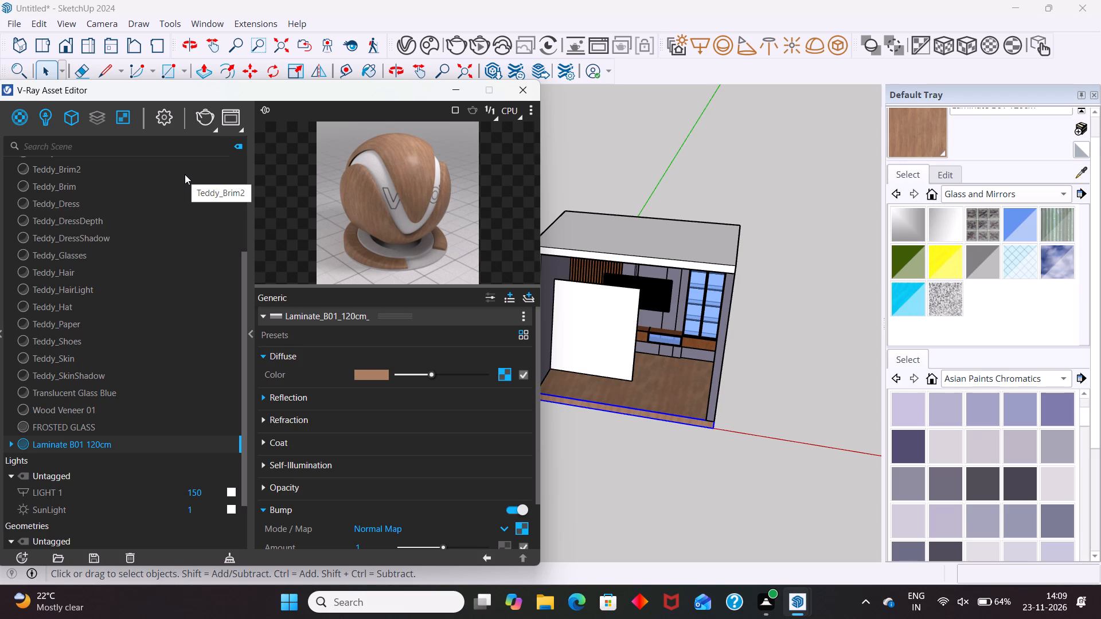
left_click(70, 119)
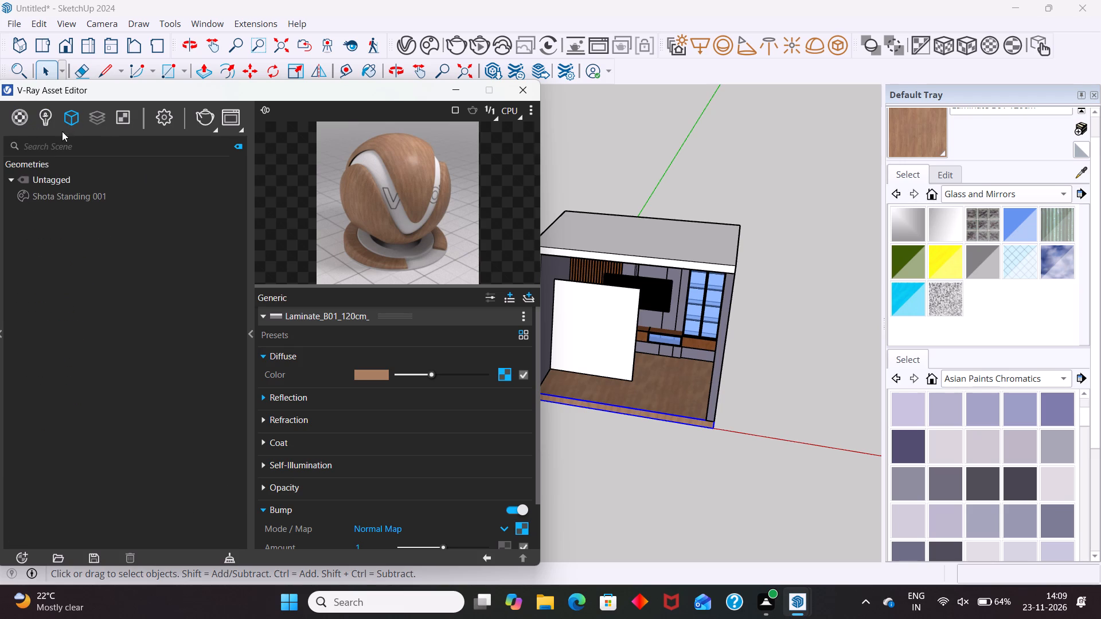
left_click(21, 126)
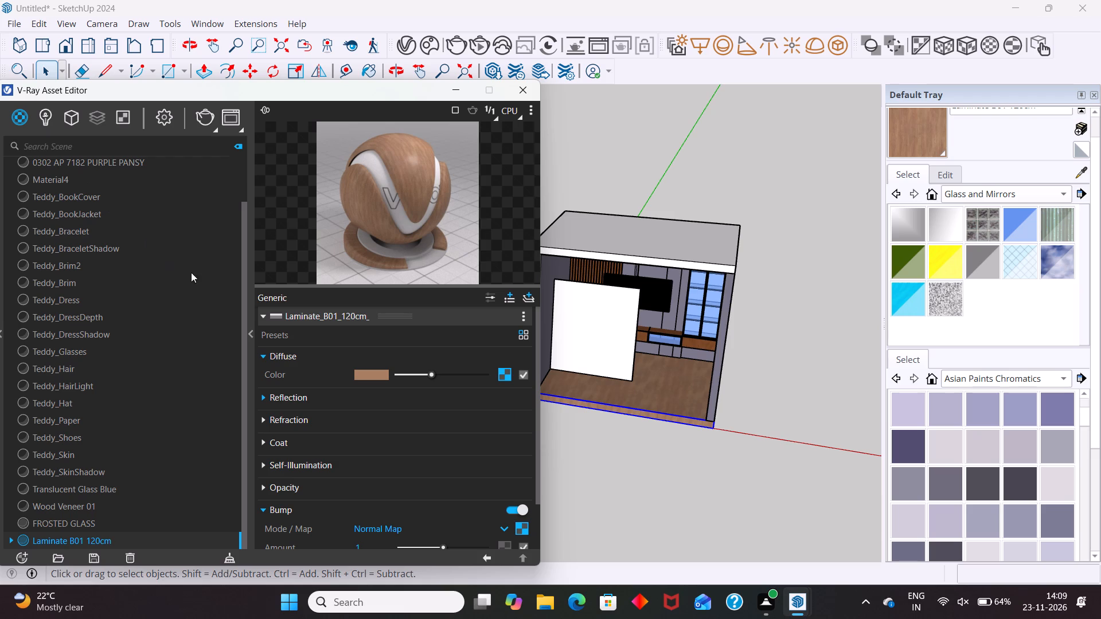
Look through the downloaded Chaos Cosmos wood flooring materials and 3D models, and close the browser.
left_click(430, 45)
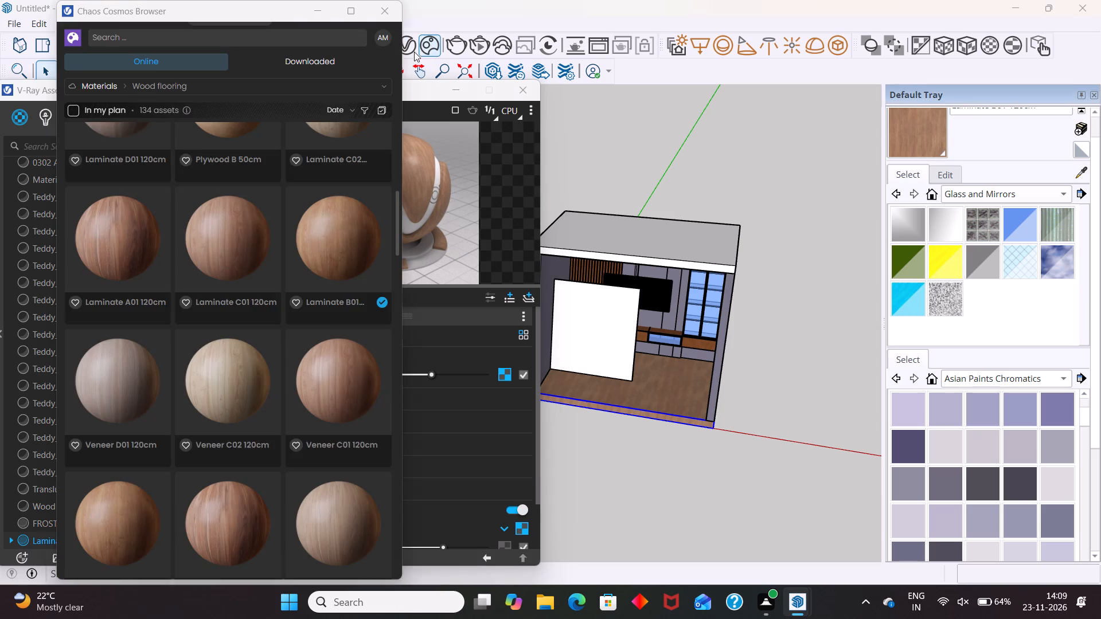
left_click(316, 65)
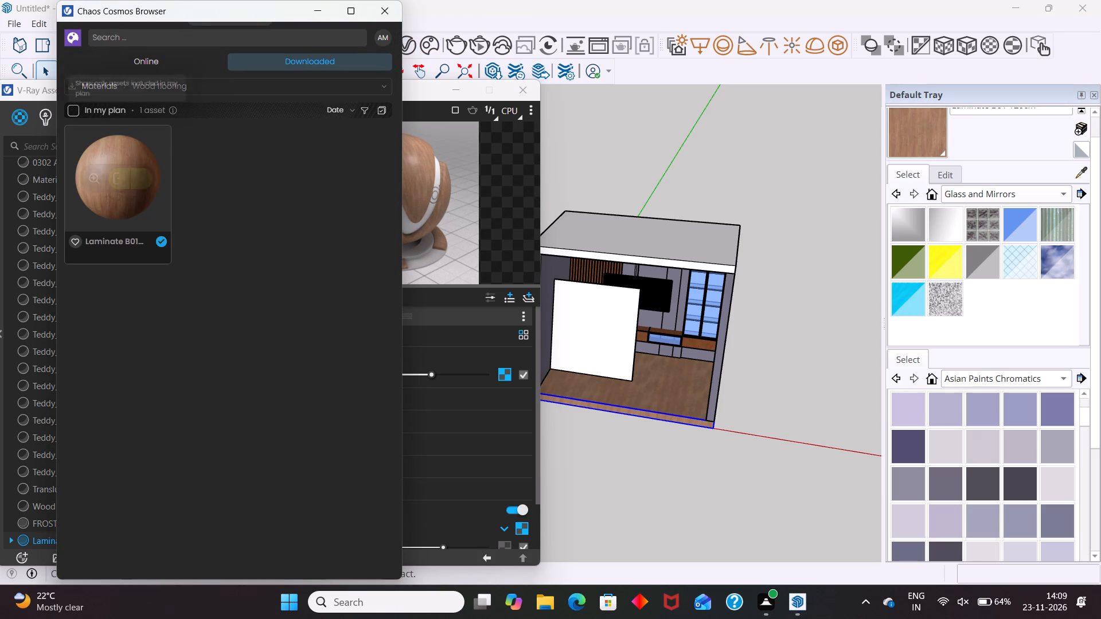
scroll(123, 136, "up", 3)
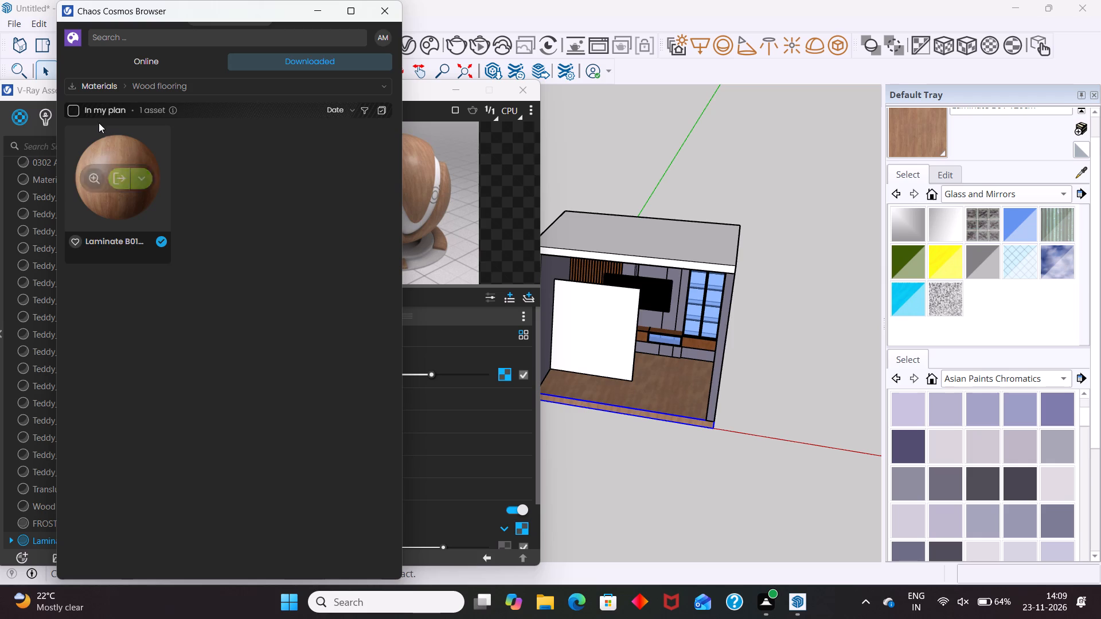
left_click(103, 81)
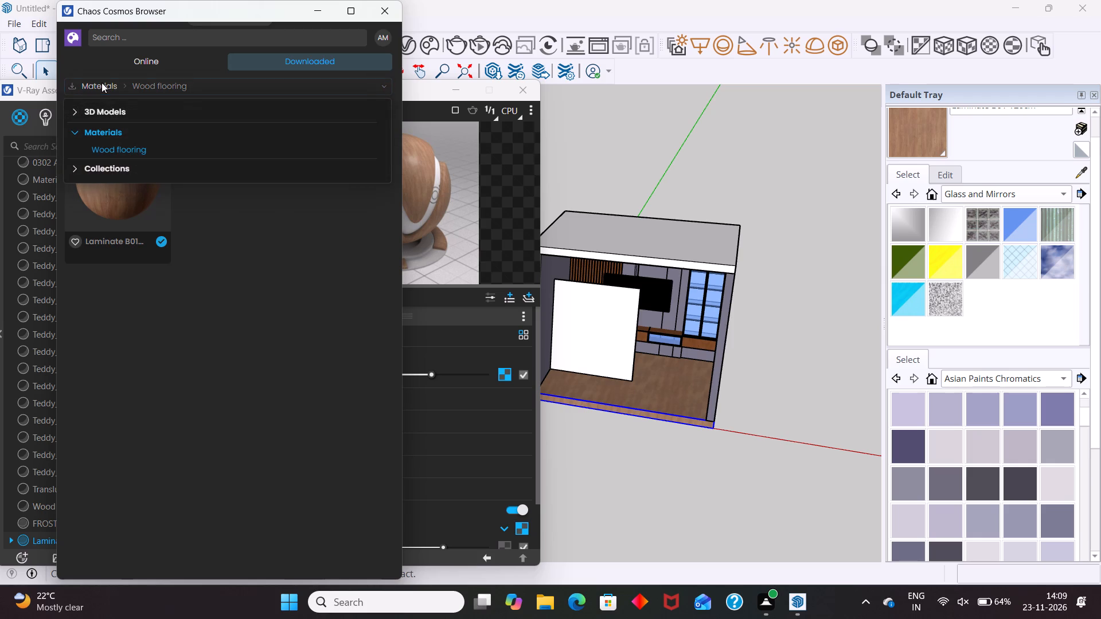
left_click(135, 152)
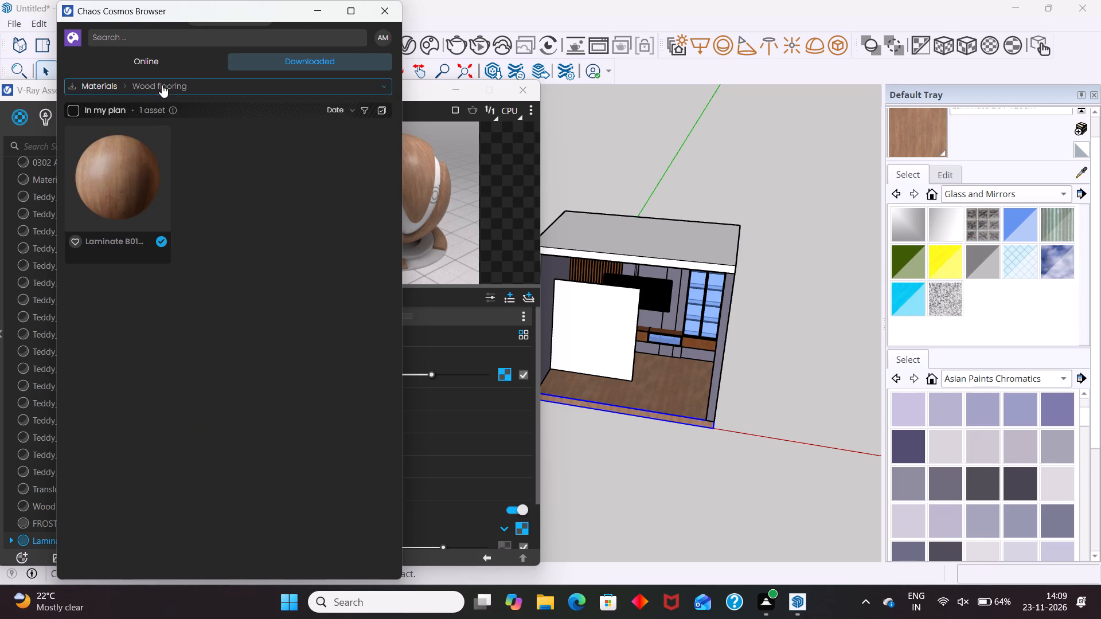
left_click(162, 85)
left_click(122, 108)
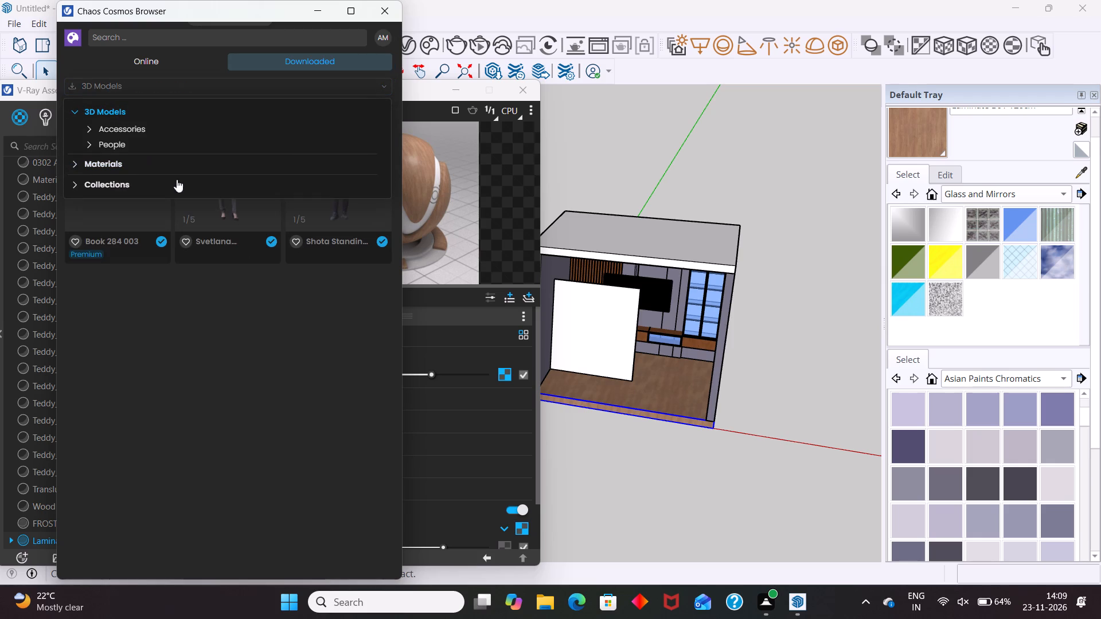
scroll(288, 322, "down", 3)
scroll(287, 329, "up", 10)
left_click(147, 66)
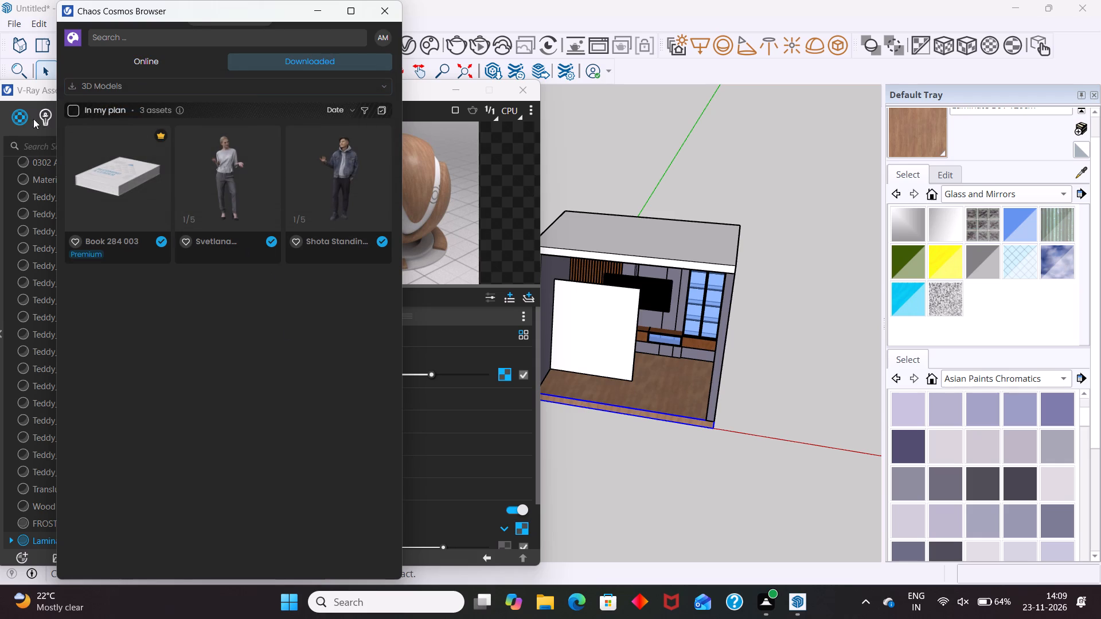
left_click(30, 129)
left_click(378, 14)
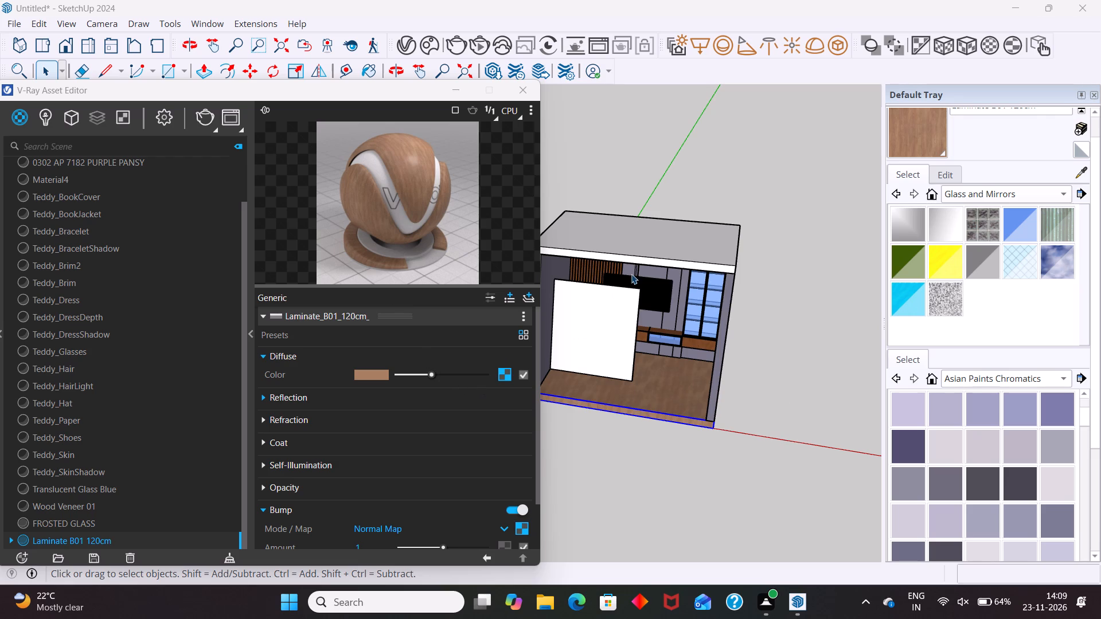
Remove the applied material from the whole walls group of the TV unit room.
scroll(634, 280, "down", 2)
middle_click_drag(705, 307, 774, 270)
scroll(670, 328, "up", 6)
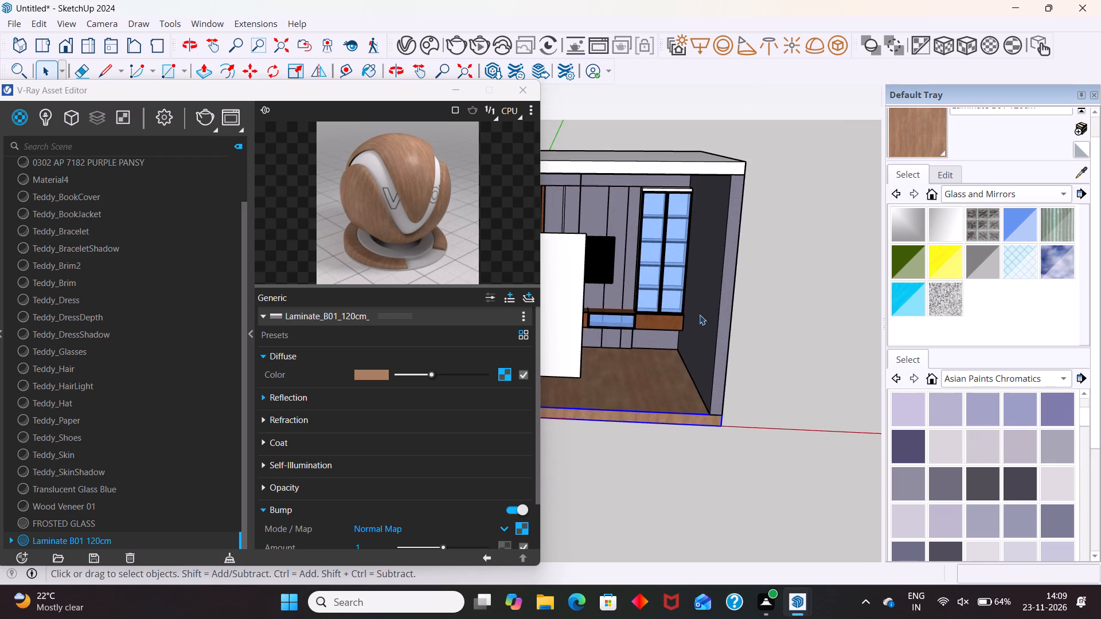
middle_click_drag(715, 314, 769, 280)
triple_click(715, 285)
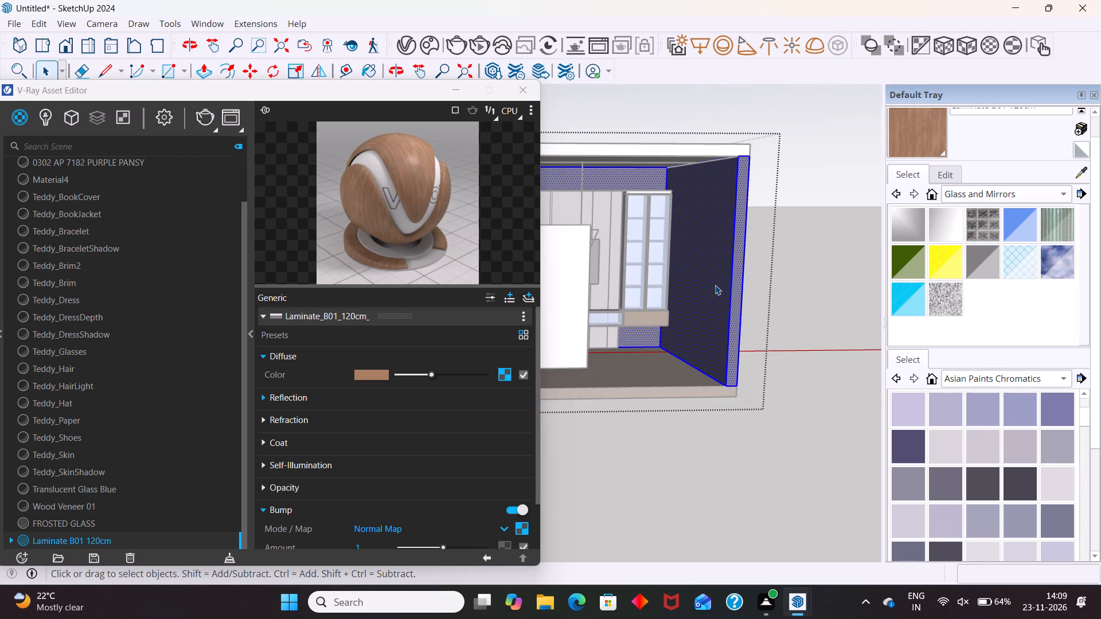
left_click(715, 285)
left_click(923, 41)
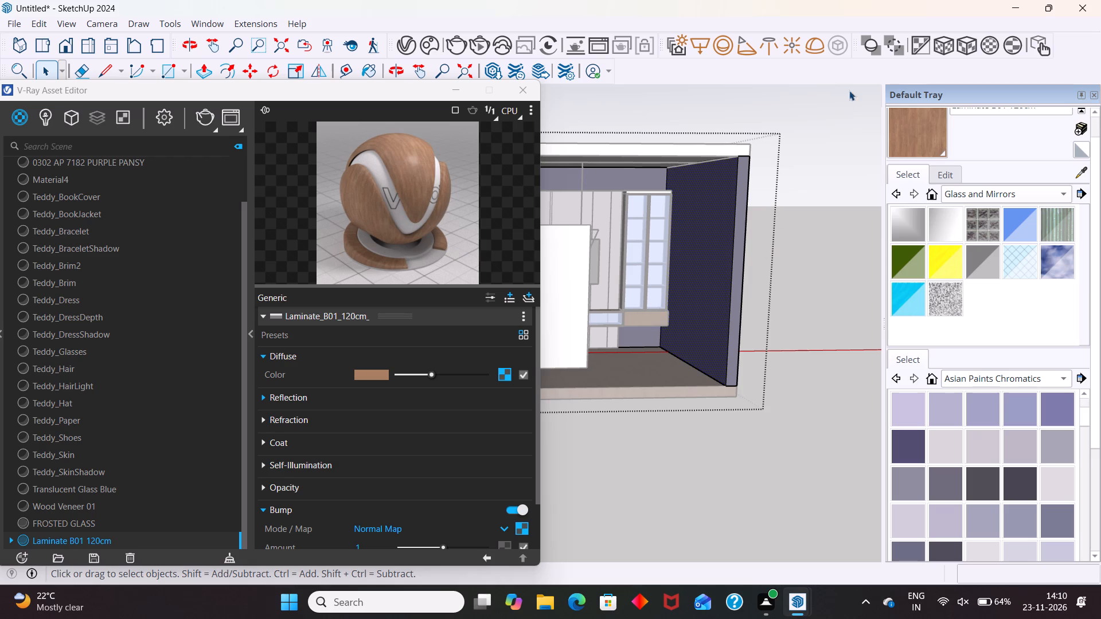
left_click(916, 40)
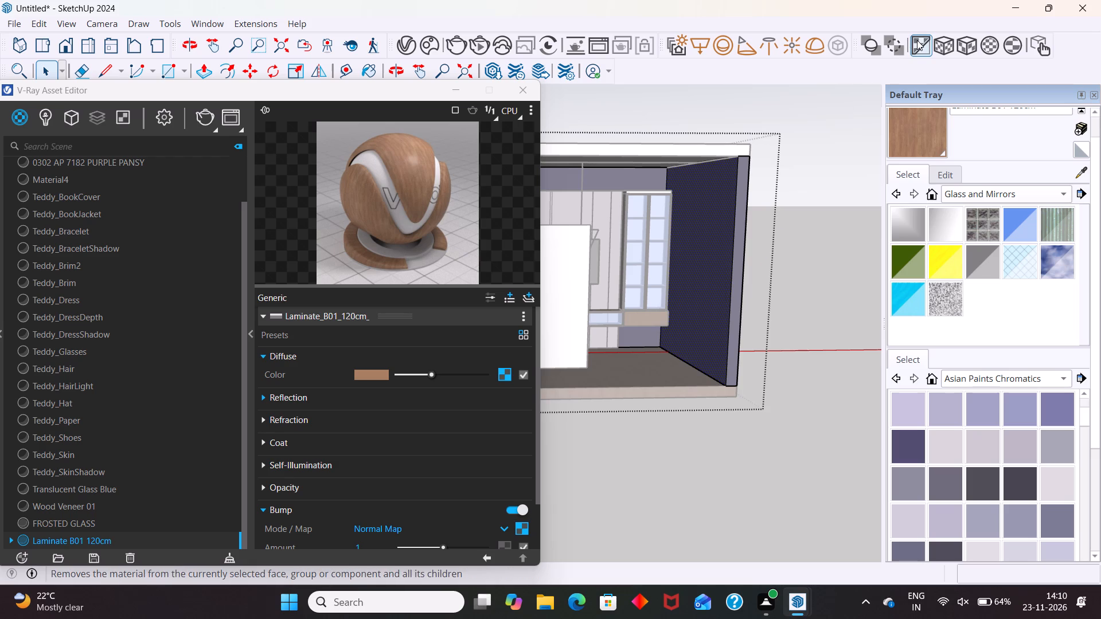
double_click(917, 40)
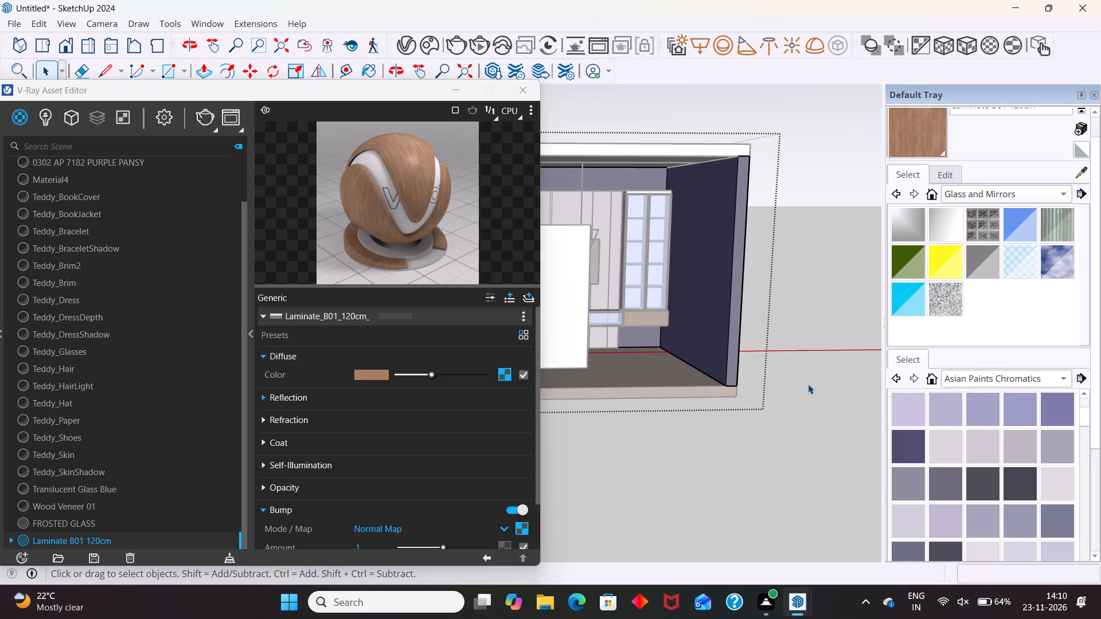
left_click(840, 320)
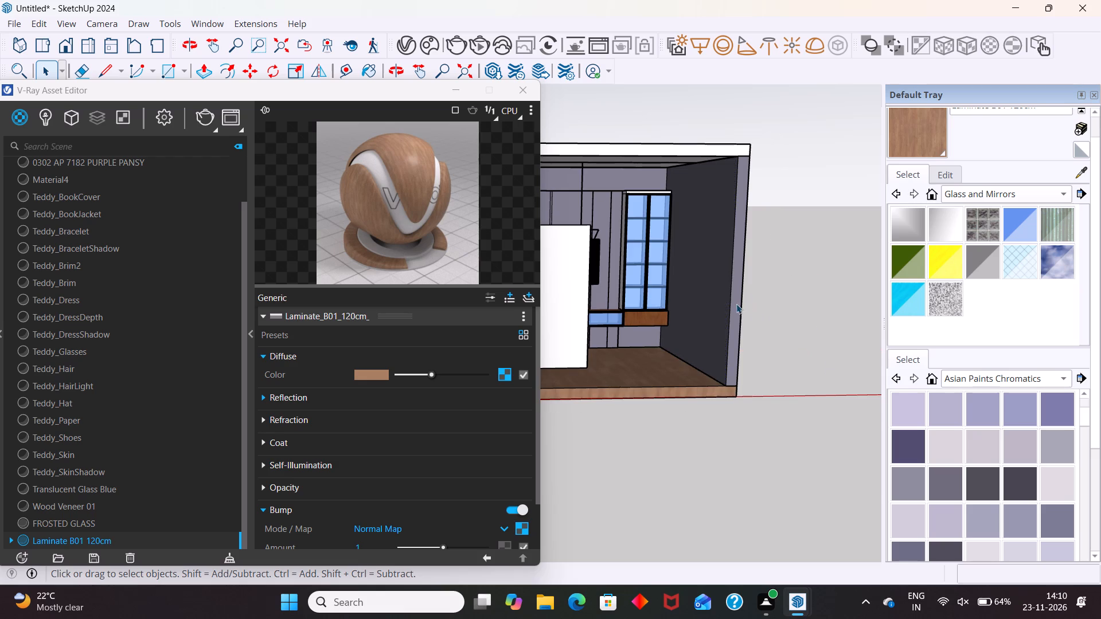
left_click(728, 299)
left_click(924, 44)
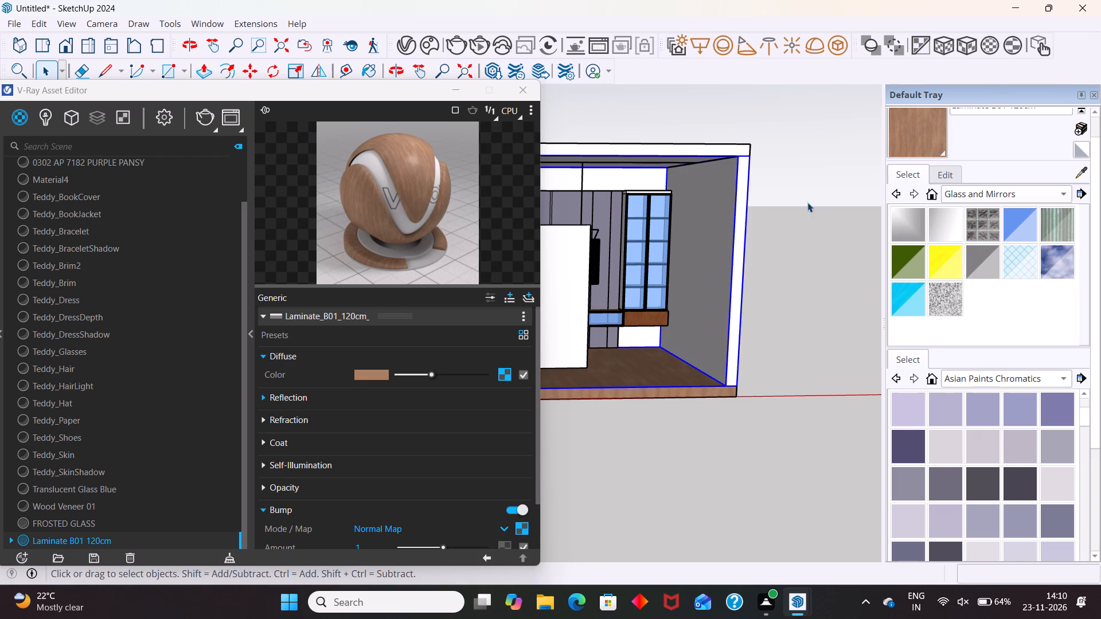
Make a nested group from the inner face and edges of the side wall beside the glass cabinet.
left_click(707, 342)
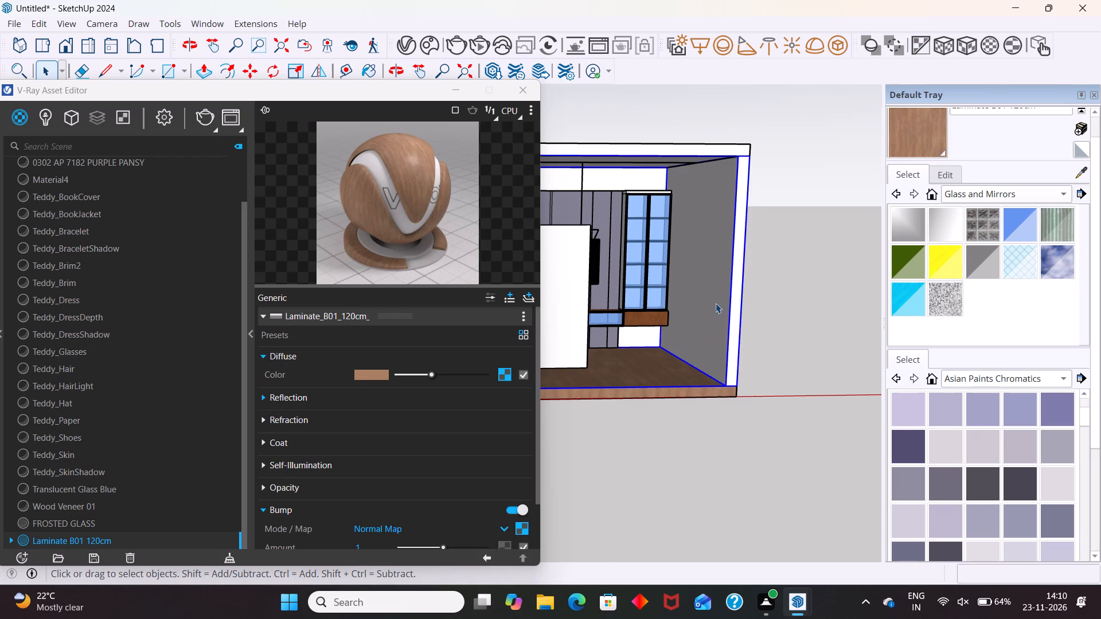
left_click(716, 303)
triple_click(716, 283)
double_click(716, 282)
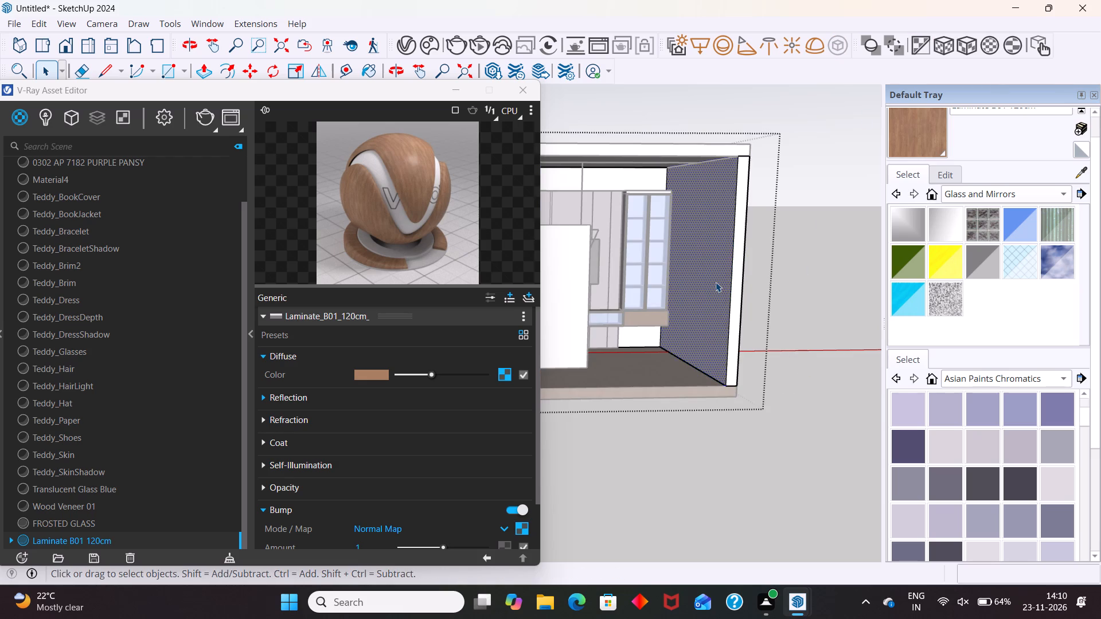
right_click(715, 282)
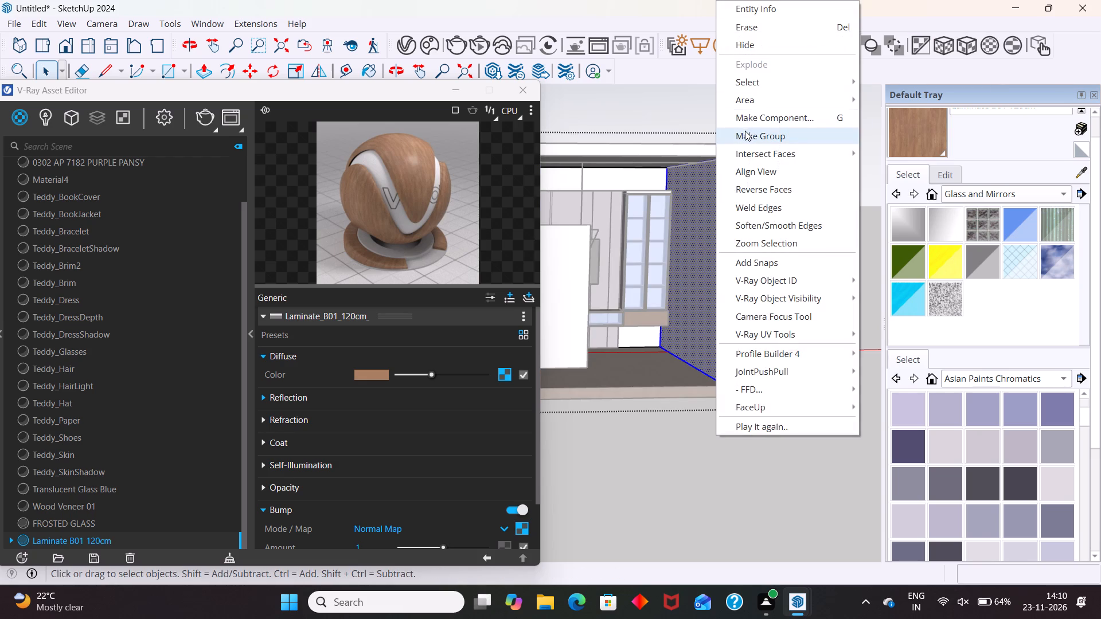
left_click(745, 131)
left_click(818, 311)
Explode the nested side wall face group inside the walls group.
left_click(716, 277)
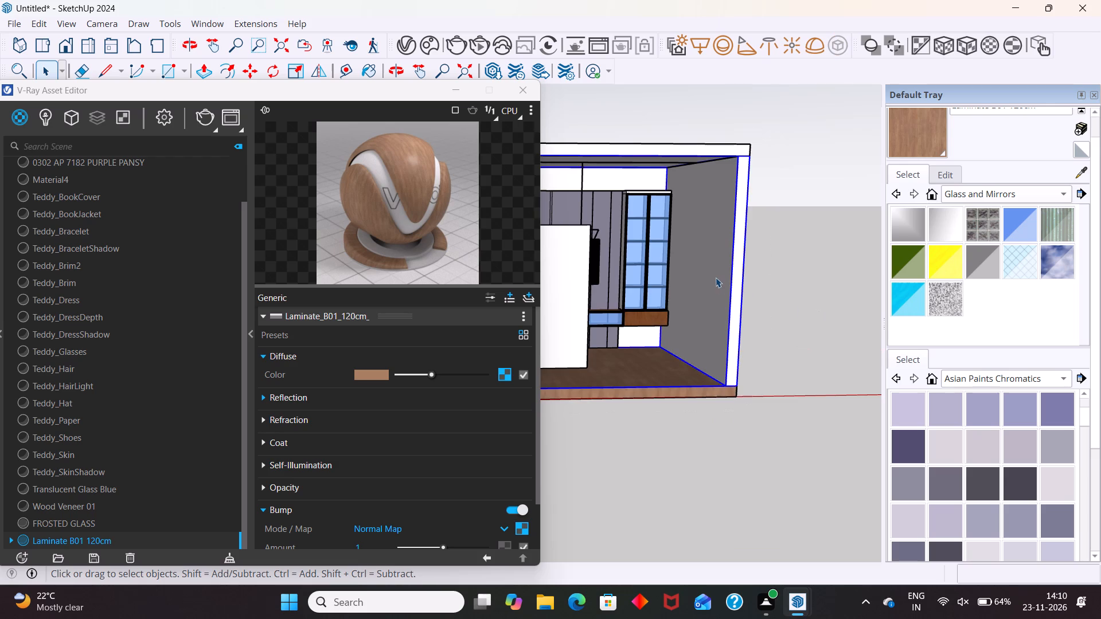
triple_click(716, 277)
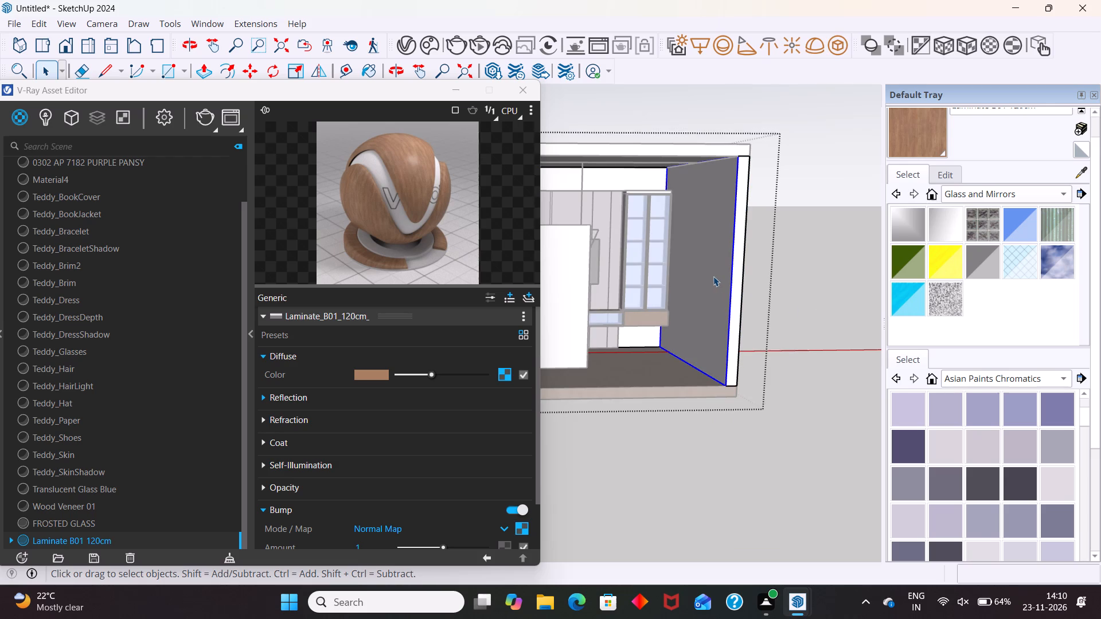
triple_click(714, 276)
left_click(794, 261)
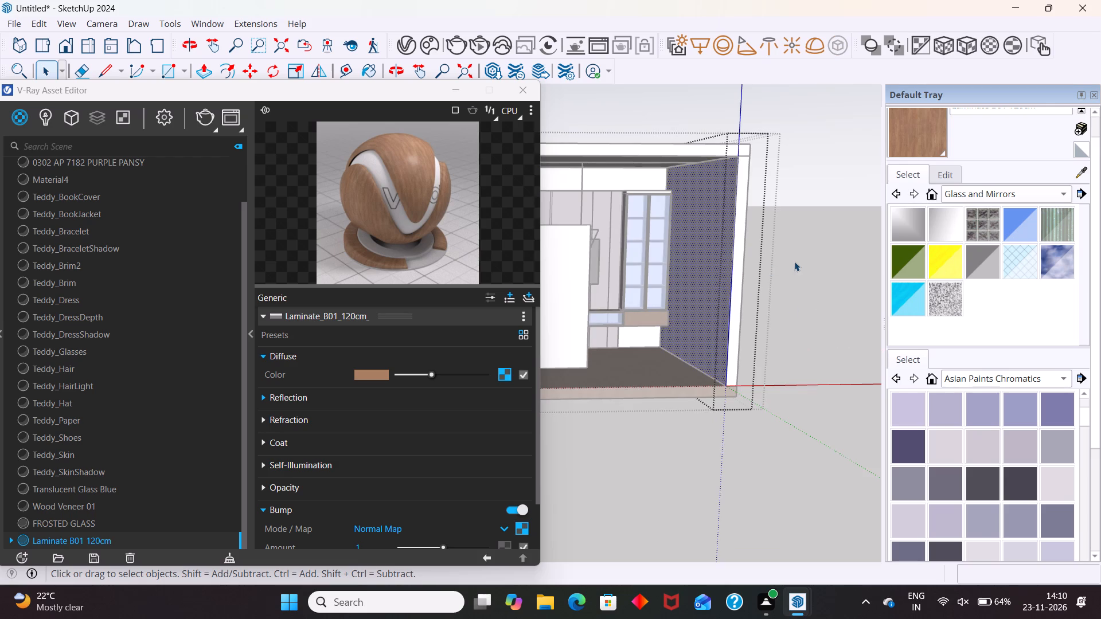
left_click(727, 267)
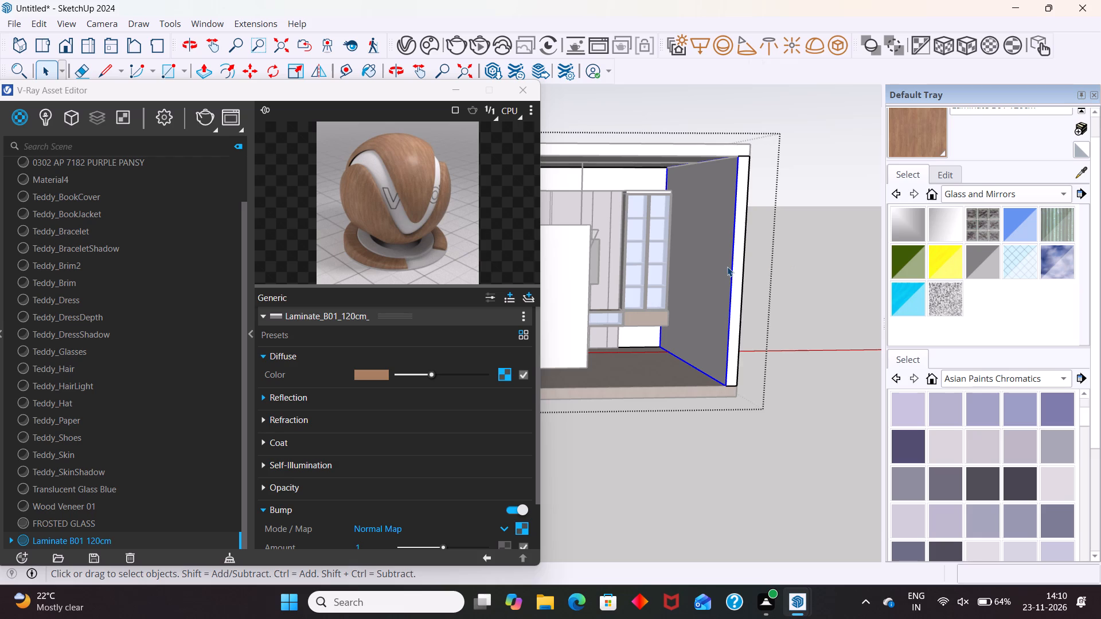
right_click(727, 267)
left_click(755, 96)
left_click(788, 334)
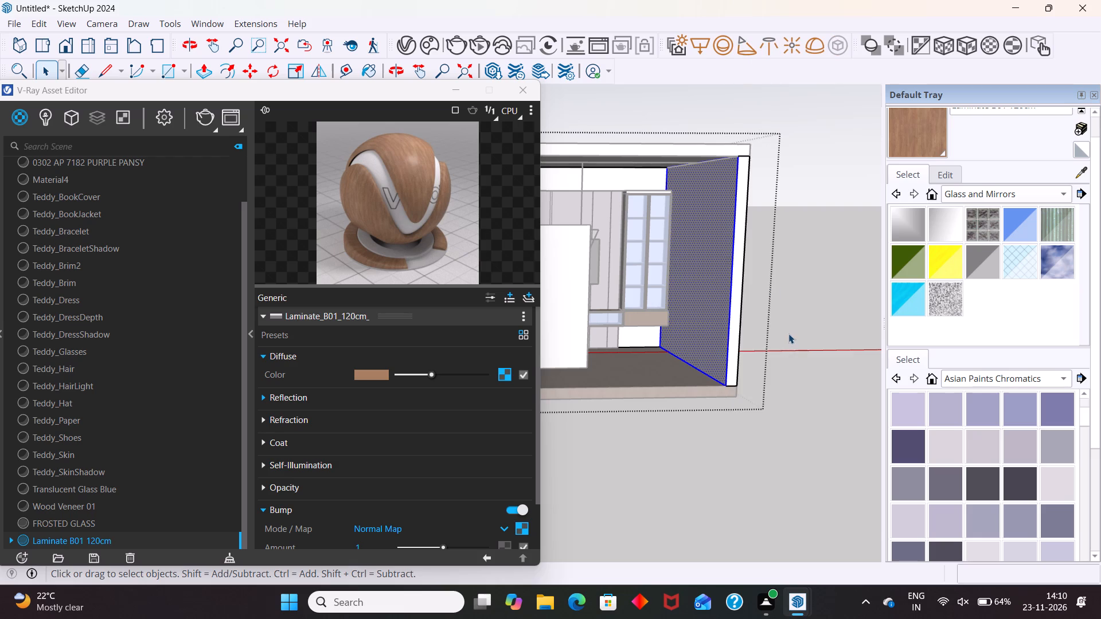
Select the side wall's inner face and create a new Generic V-Ray material.
double_click(722, 327)
left_click(722, 326)
triple_click(722, 326)
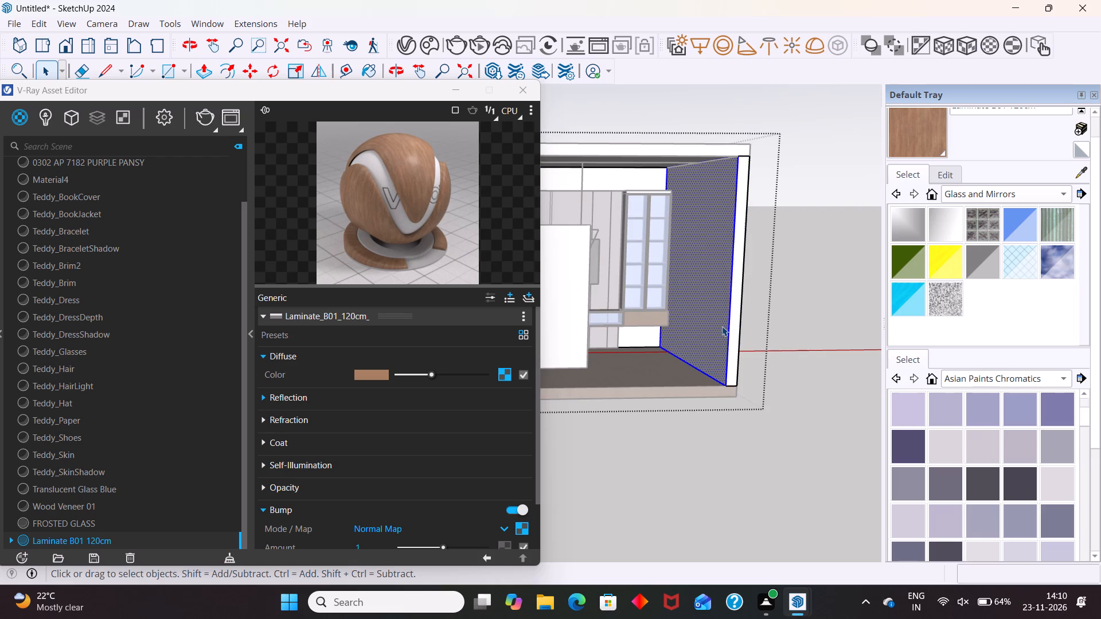
left_click(722, 326)
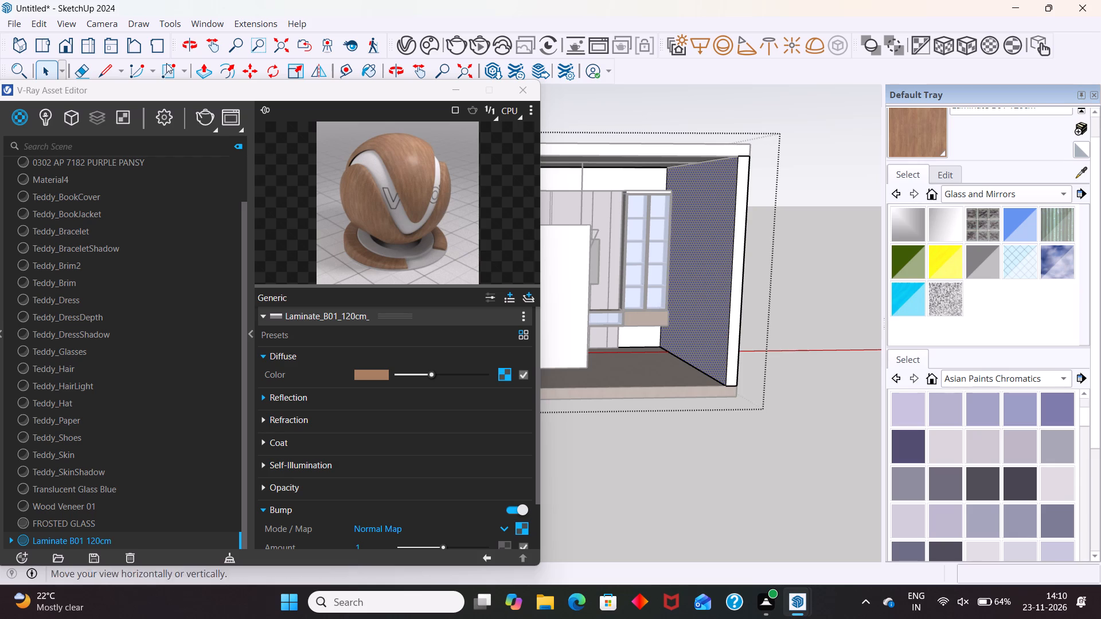
right_click(19, 113)
left_click(82, 144)
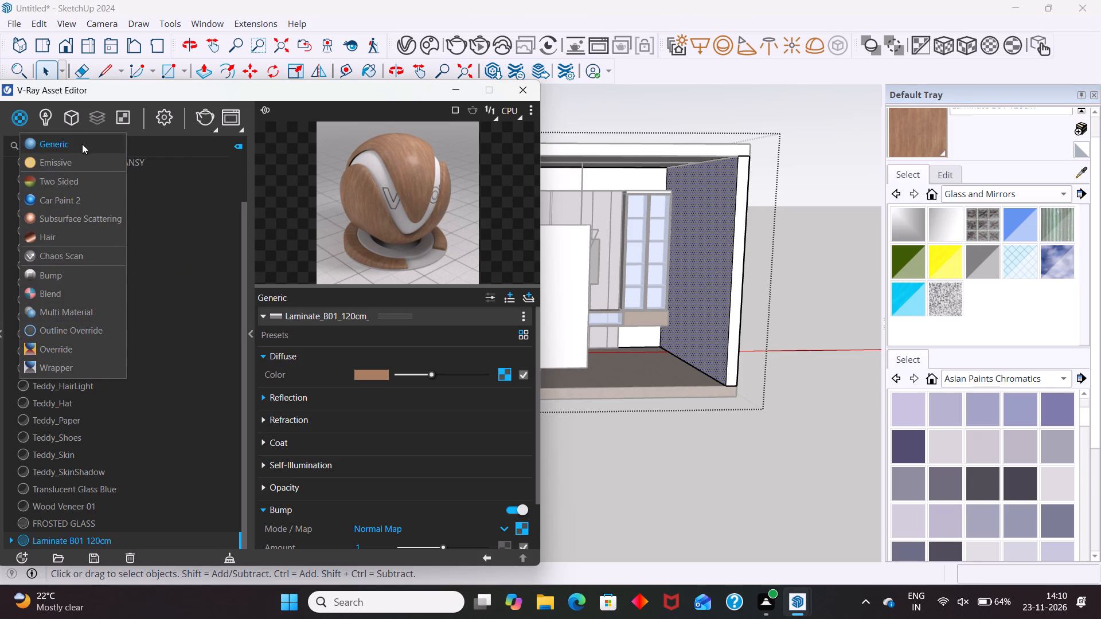
Rename the new Generic material as MTL.
scroll(130, 460, "down", 5)
double_click(111, 524)
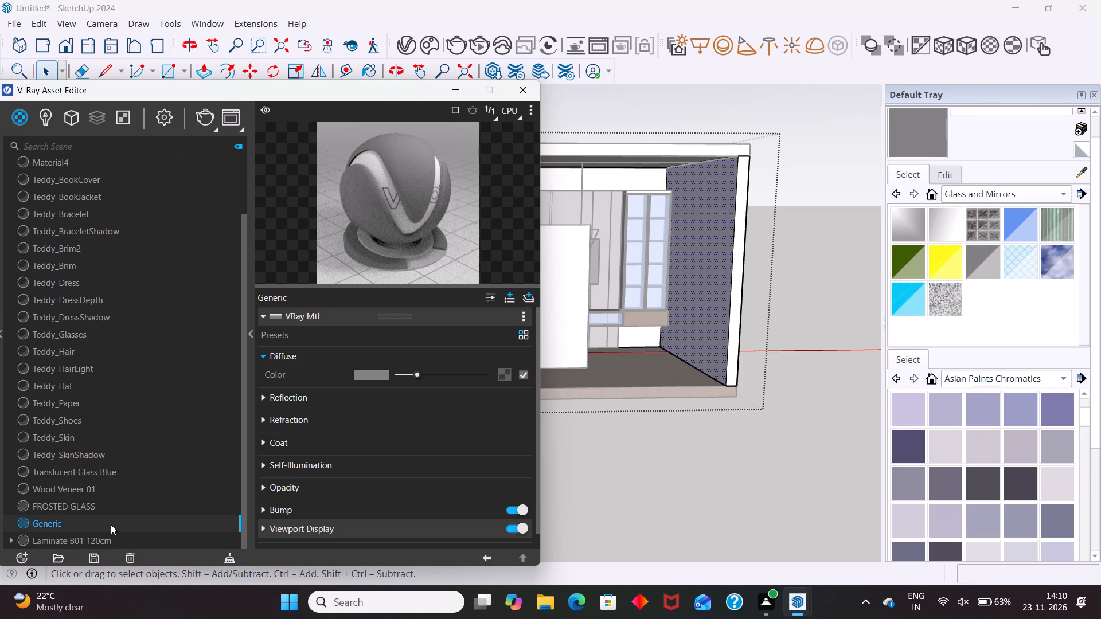
key("BackSpace")
key("BackSpace")
key("BackSpace")
key("BackSpace")
key("BackSpace")
key("BackSpace")
key("BackSpace")
type("MTL")
key("Return")
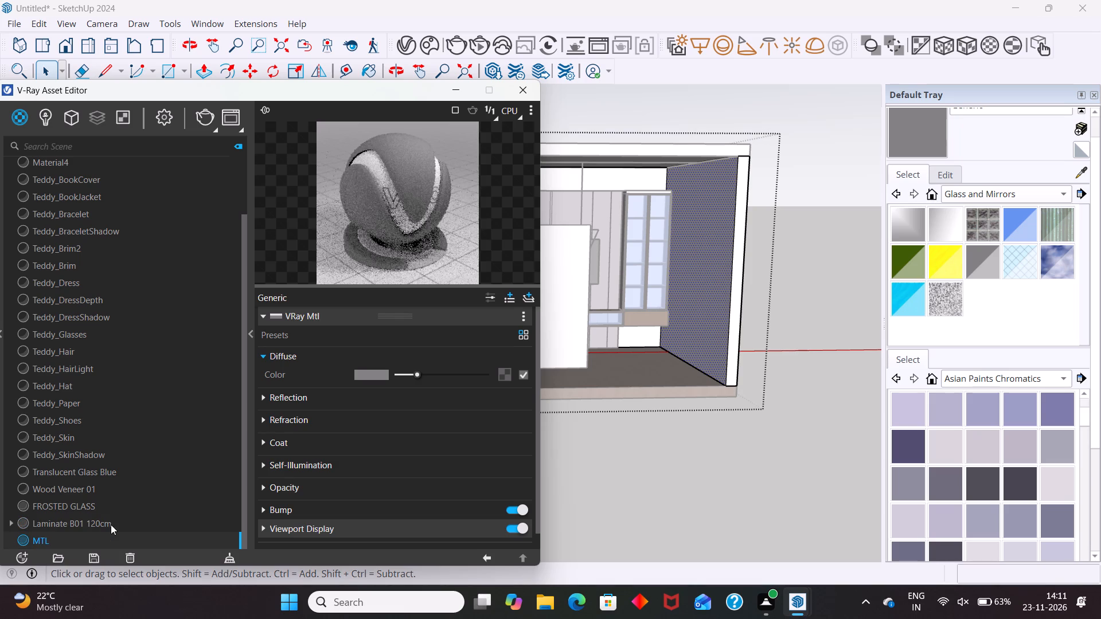
Load the CREAM COLOUR MARBLE image from Downloads as the bitmap texture for the MTL material's diffuse colour.
left_click(507, 379)
left_click(464, 128)
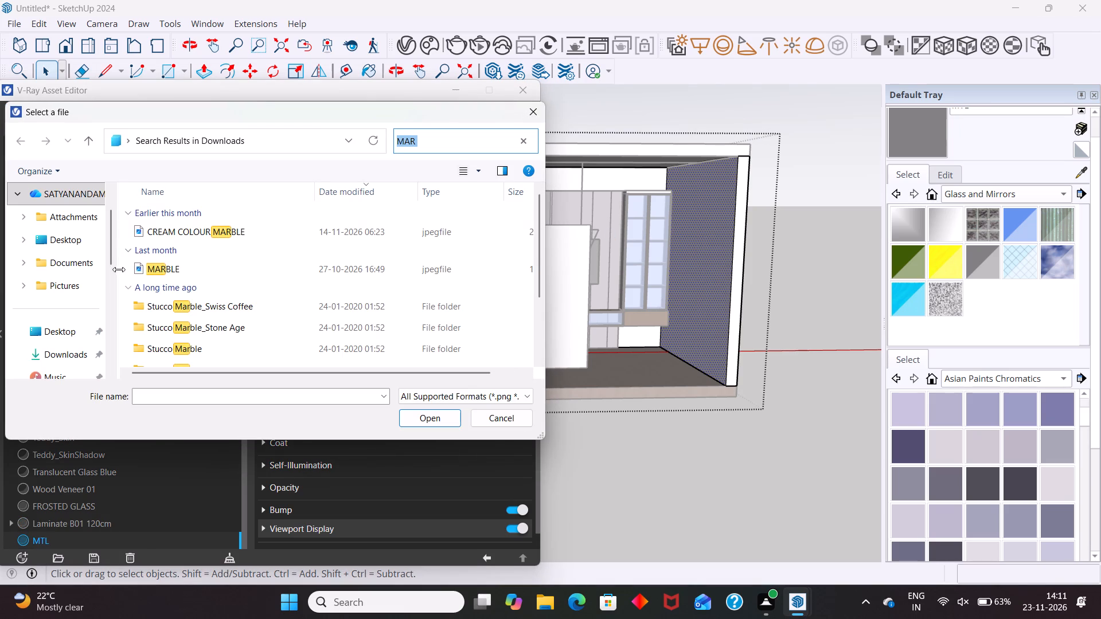
left_click(218, 231)
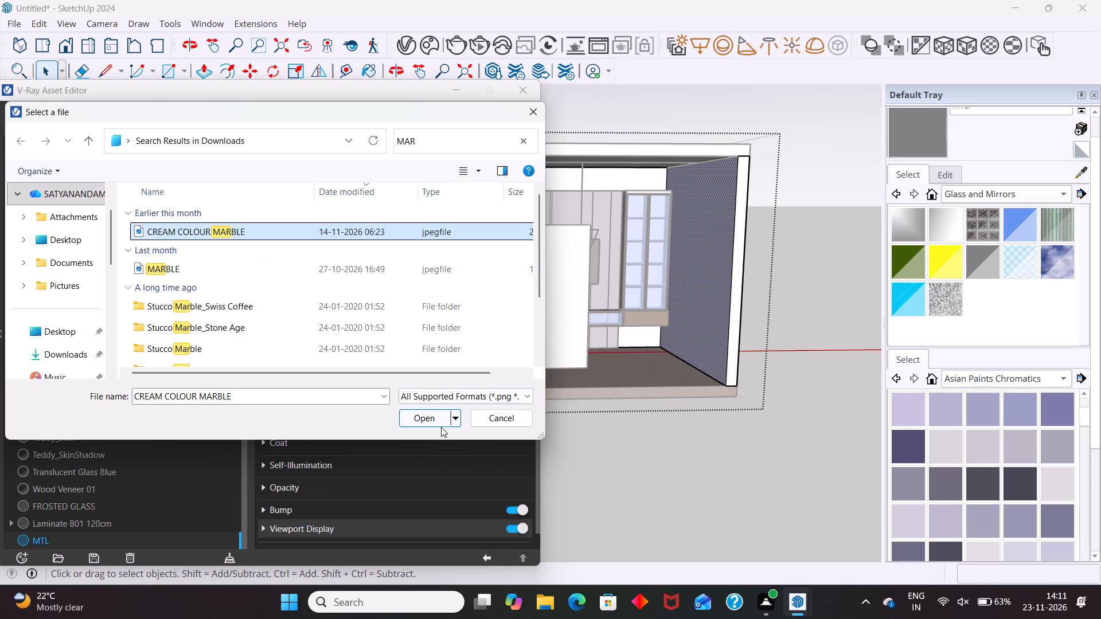
left_click(440, 415)
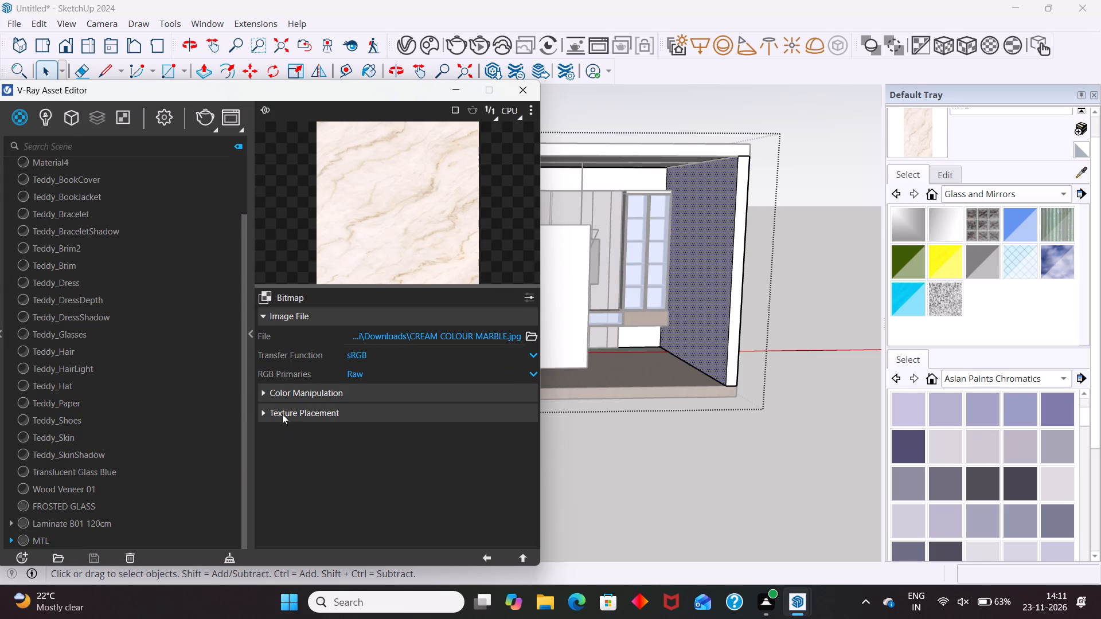
scroll(428, 410, "down", 4)
left_click(489, 554)
Open the Bump settings of the MTL material.
scroll(451, 466, "down", 3)
left_click(376, 484)
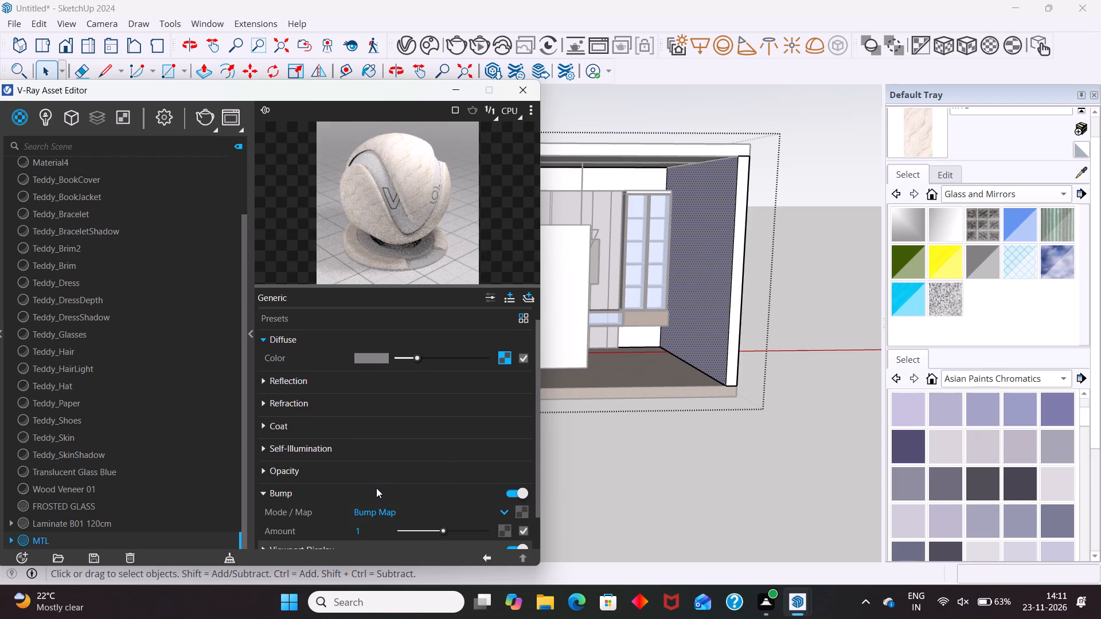
scroll(481, 469, "down", 3)
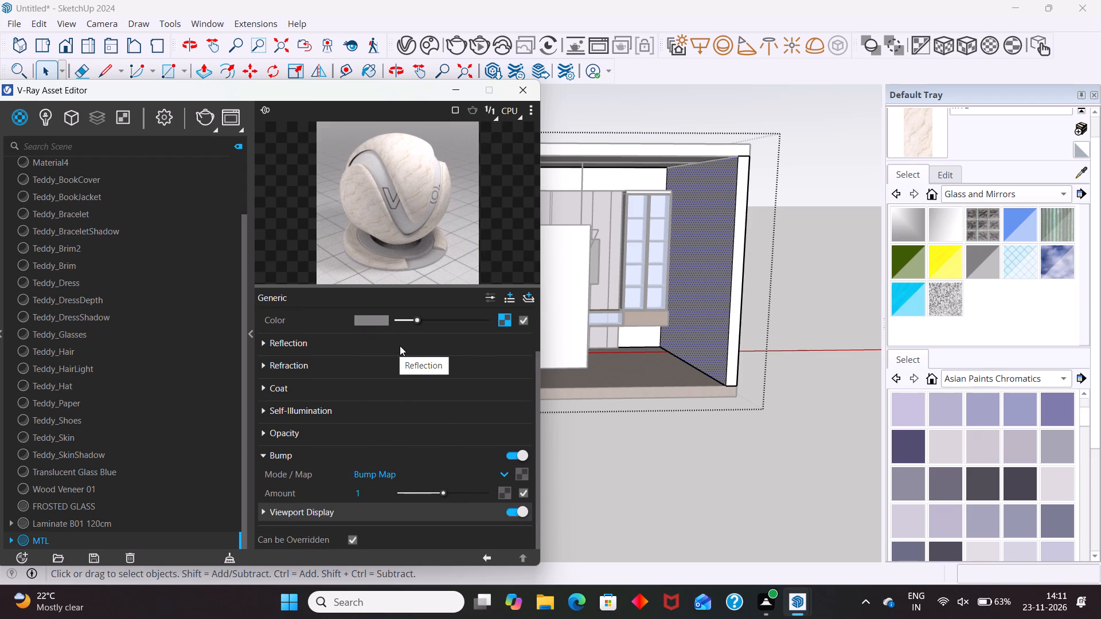
key("Return")
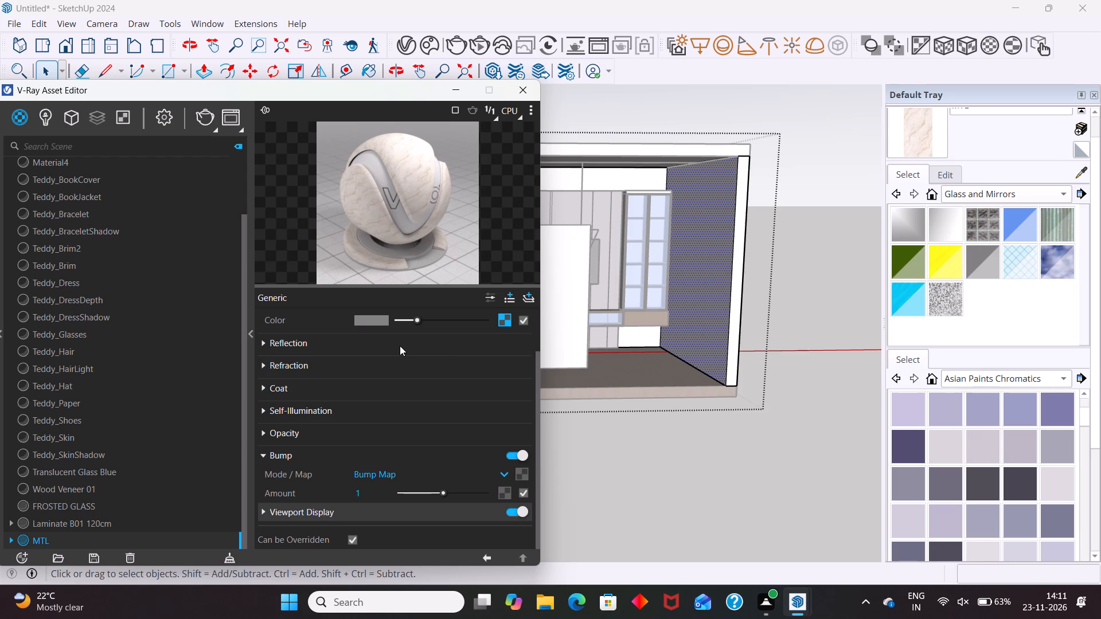
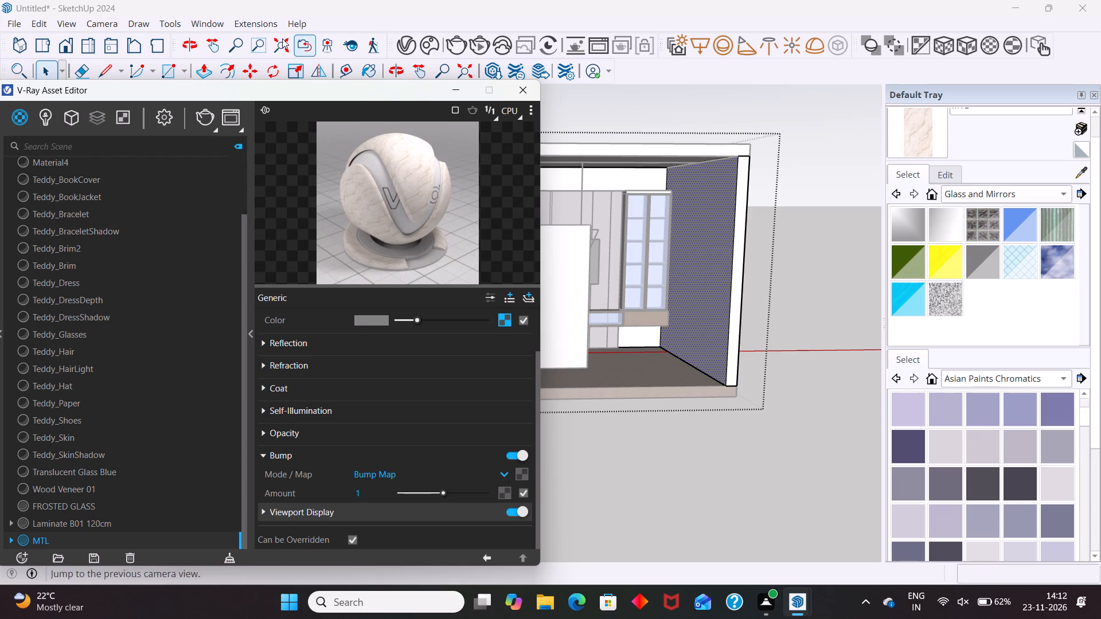
Browse the extension installer files in the Telegram Desktop folder of Downloads from the Extension Manager.
left_click(251, 23)
left_click(253, 25)
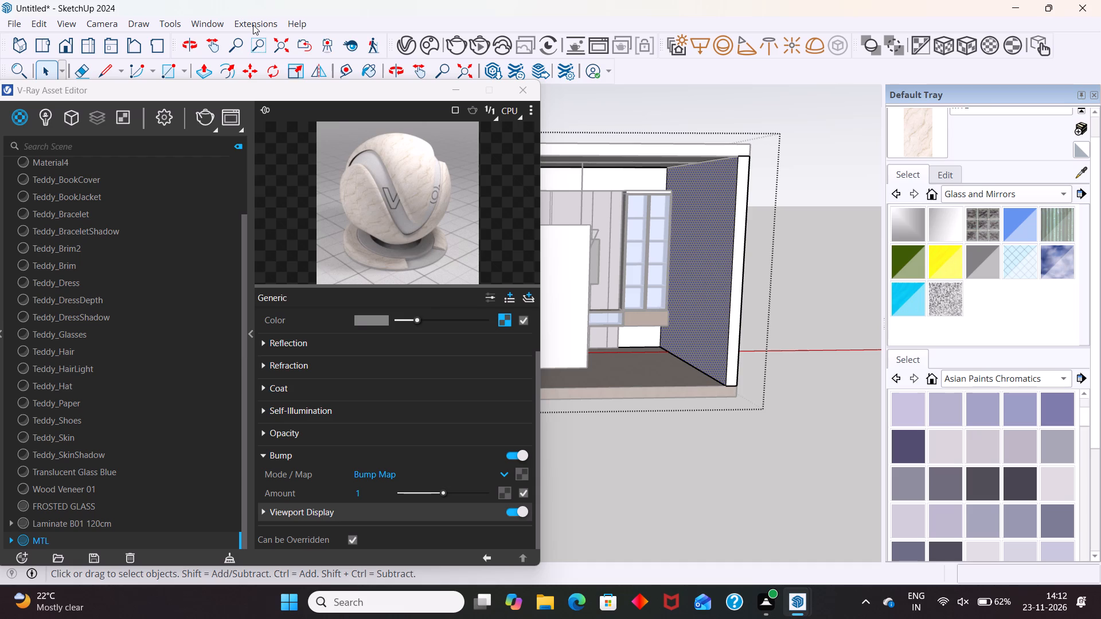
left_click(253, 25)
left_click(268, 58)
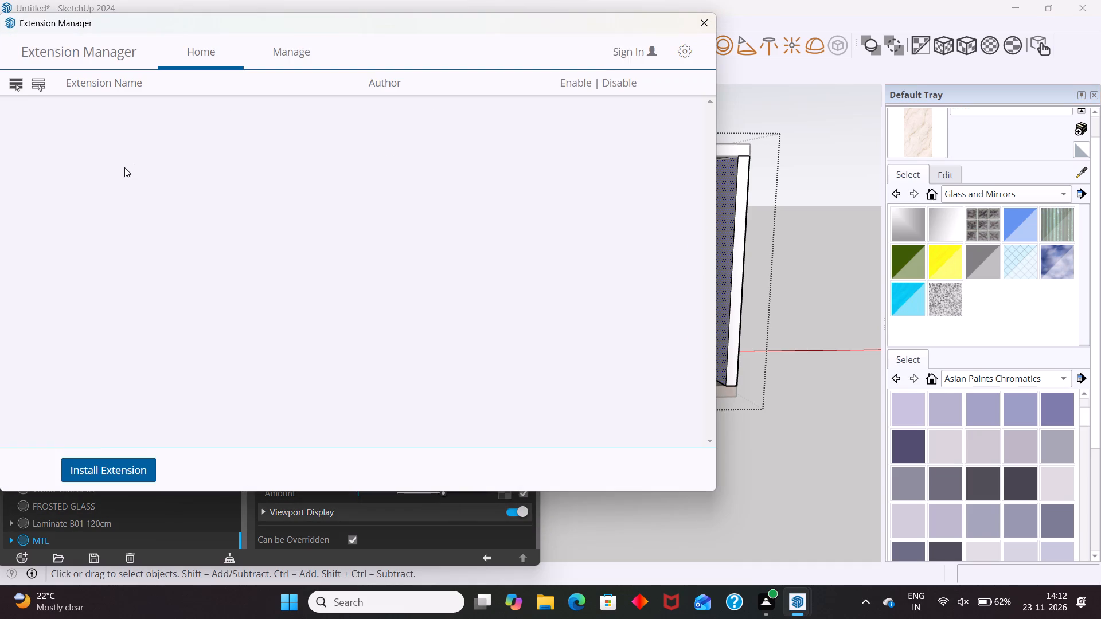
scroll(131, 381, "down", 1)
left_click(131, 472)
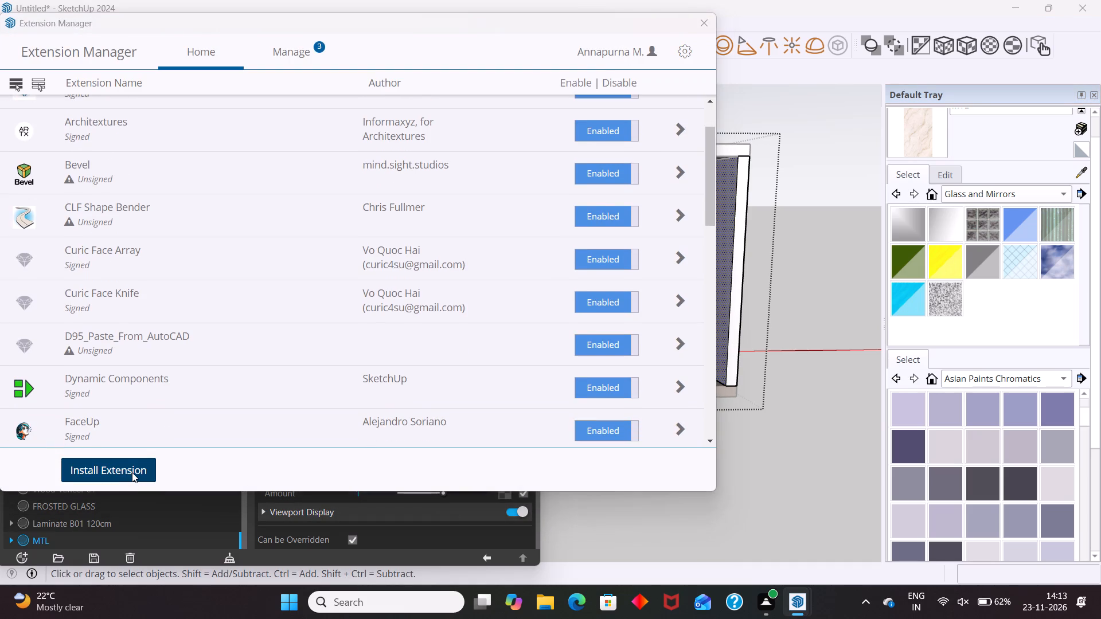
double_click(80, 244)
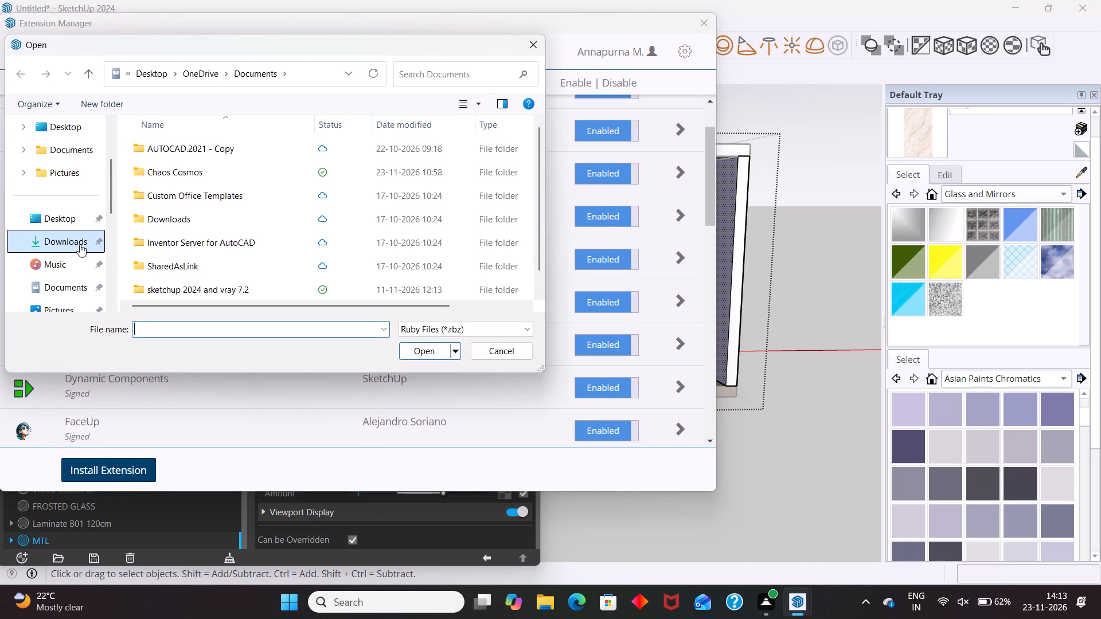
double_click(175, 204)
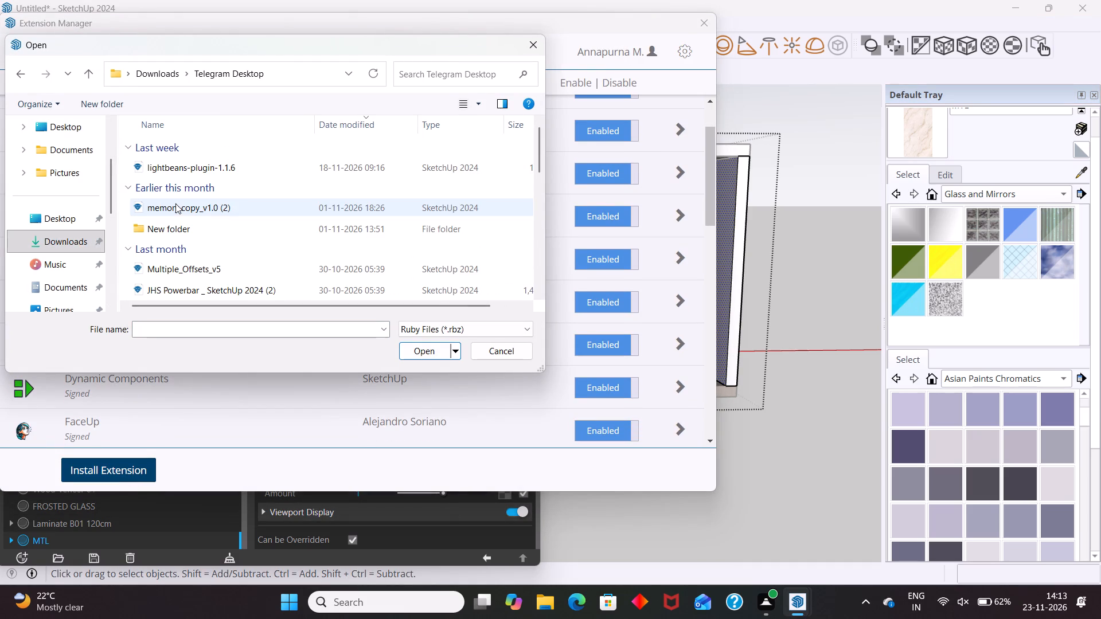
scroll(259, 221, "down", 1)
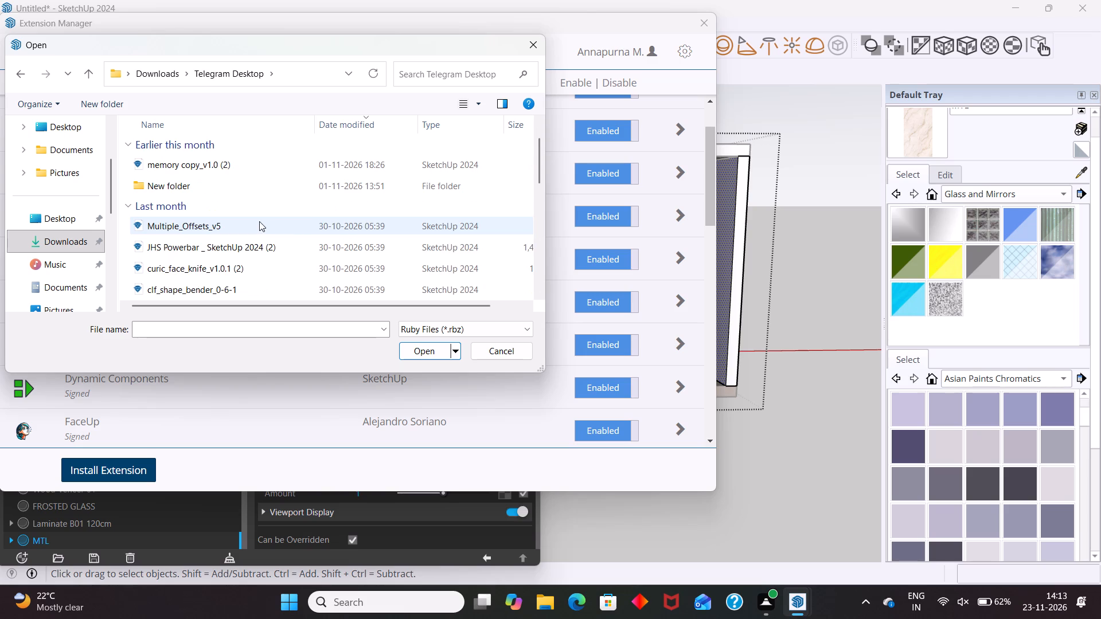
scroll(248, 272, "down", 1)
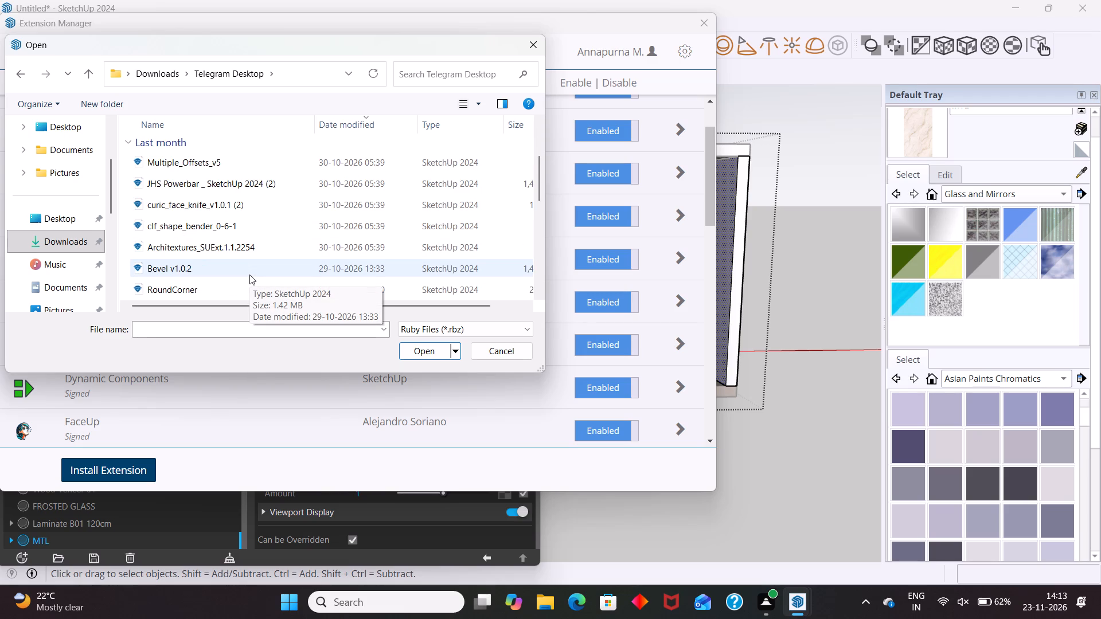
scroll(245, 275, "down", 2)
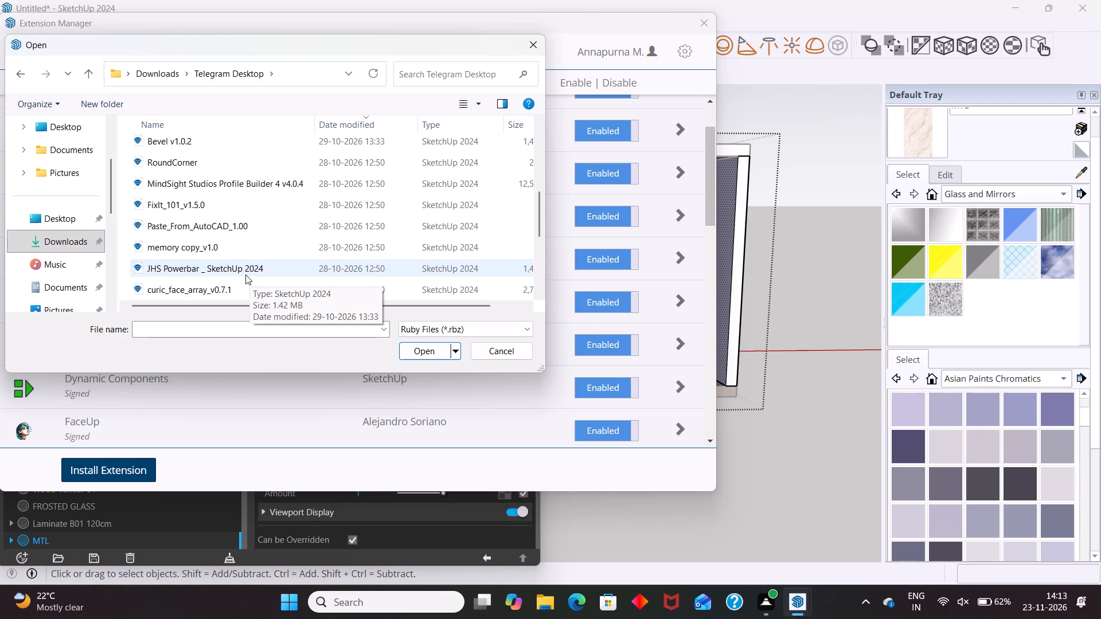
scroll(196, 254, "down", 1)
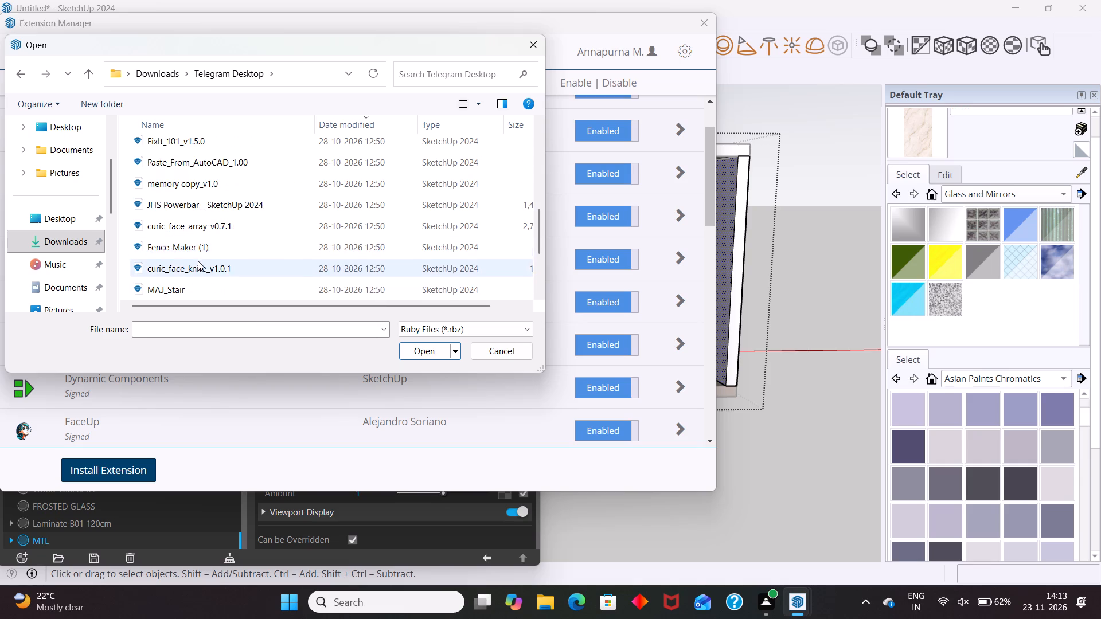
scroll(198, 261, "down", 4)
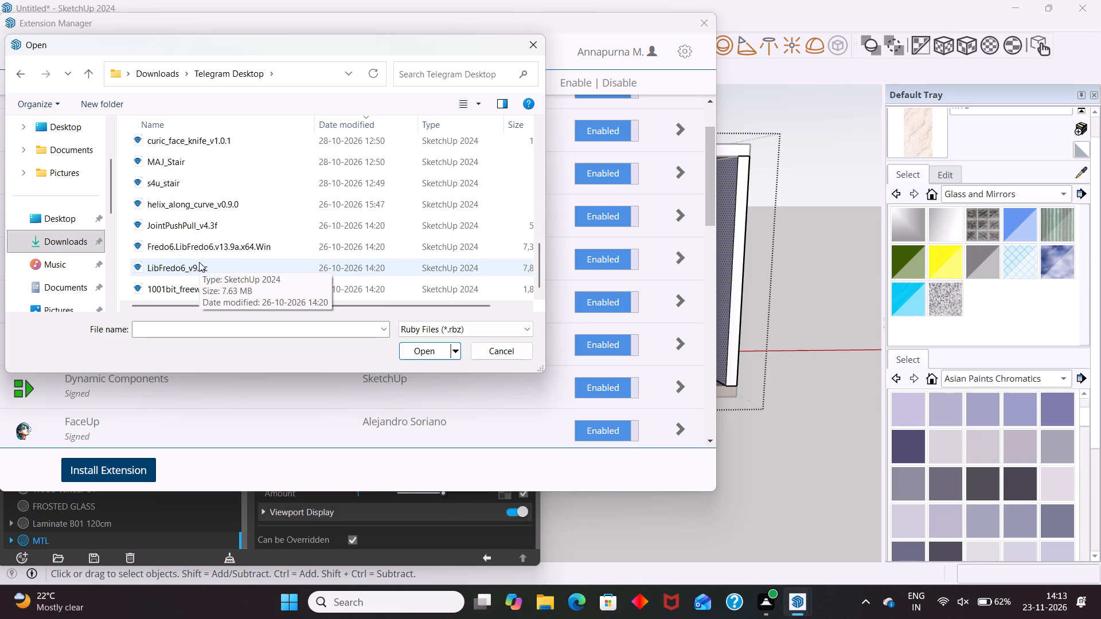
scroll(227, 217, "up", 1)
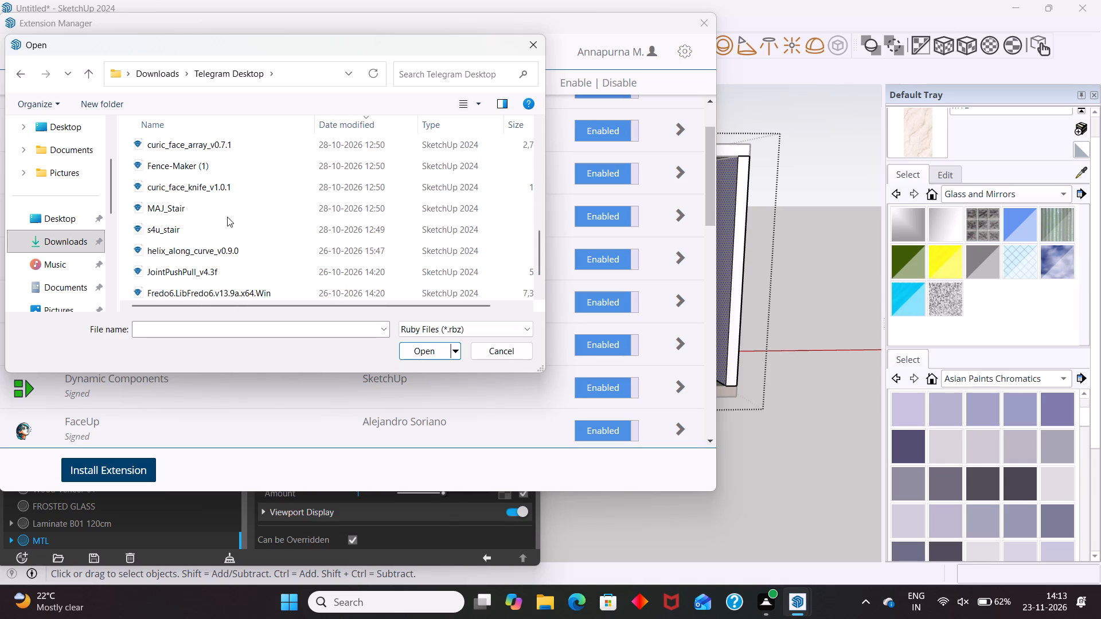
scroll(227, 217, "up", 3)
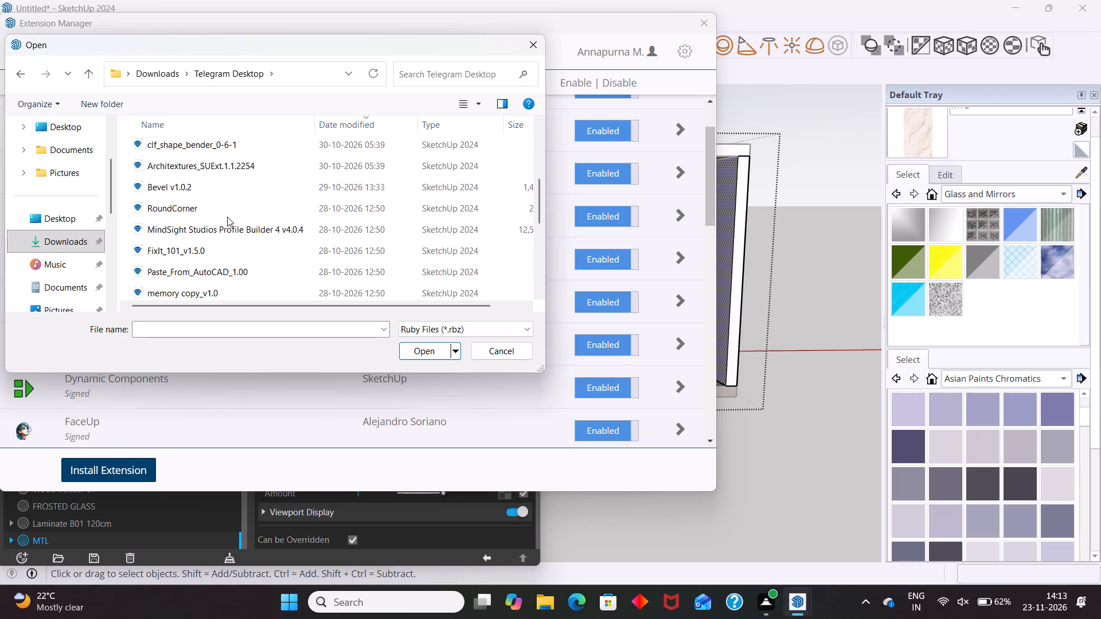
scroll(227, 217, "up", 4)
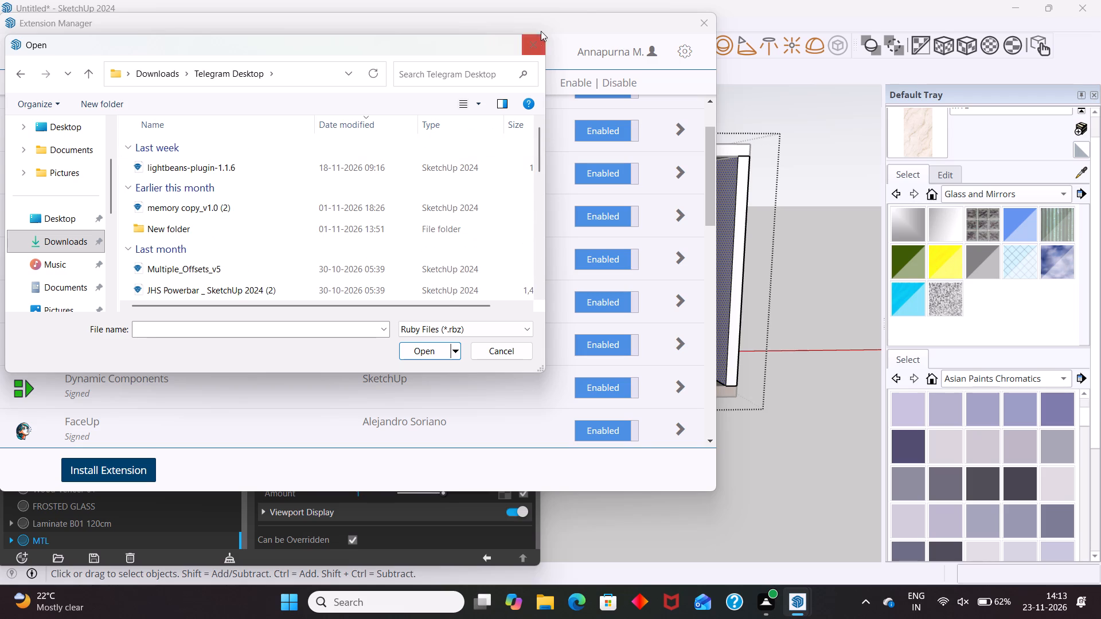
left_click(530, 43)
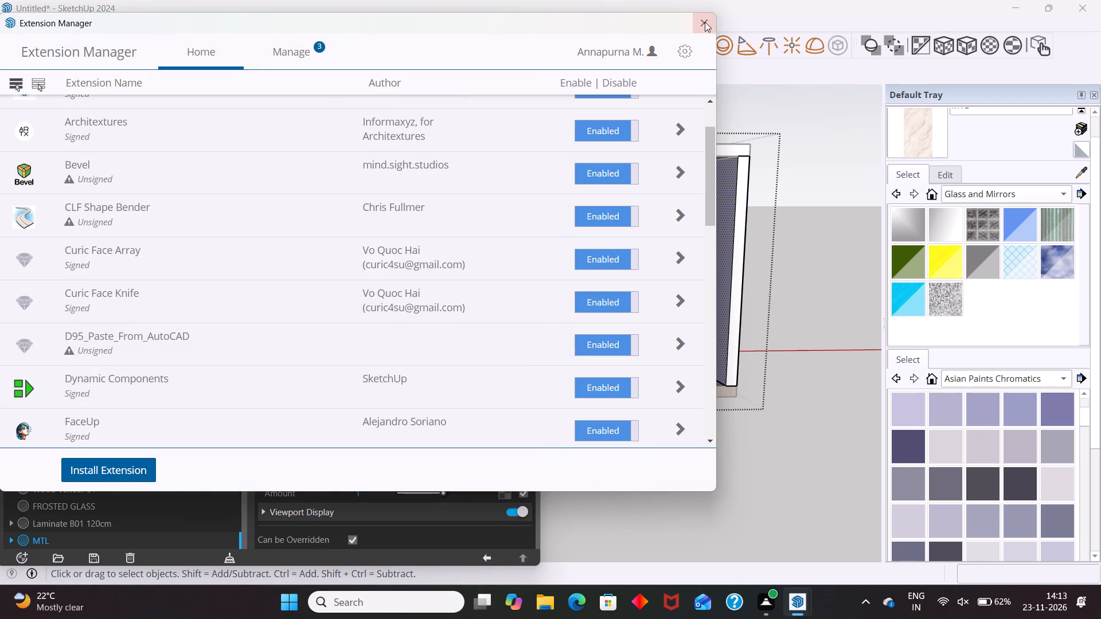
left_click(702, 22)
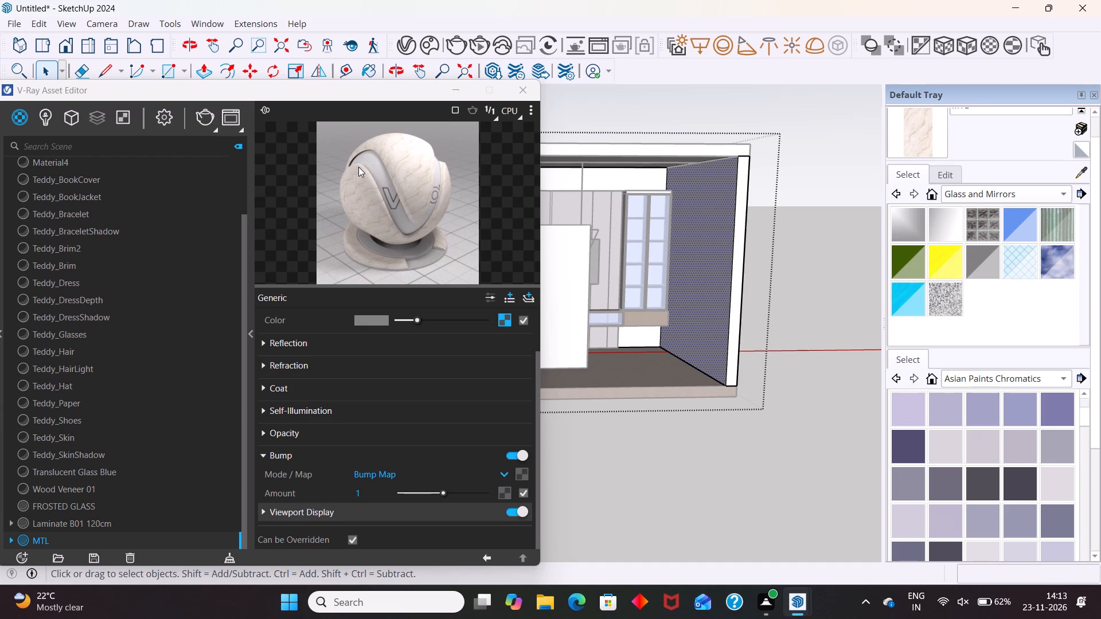
Paint the side wall's inner face and its narrow front end face with Brick Antique 01 from Brick, Cladding and Siding.
left_click(520, 81)
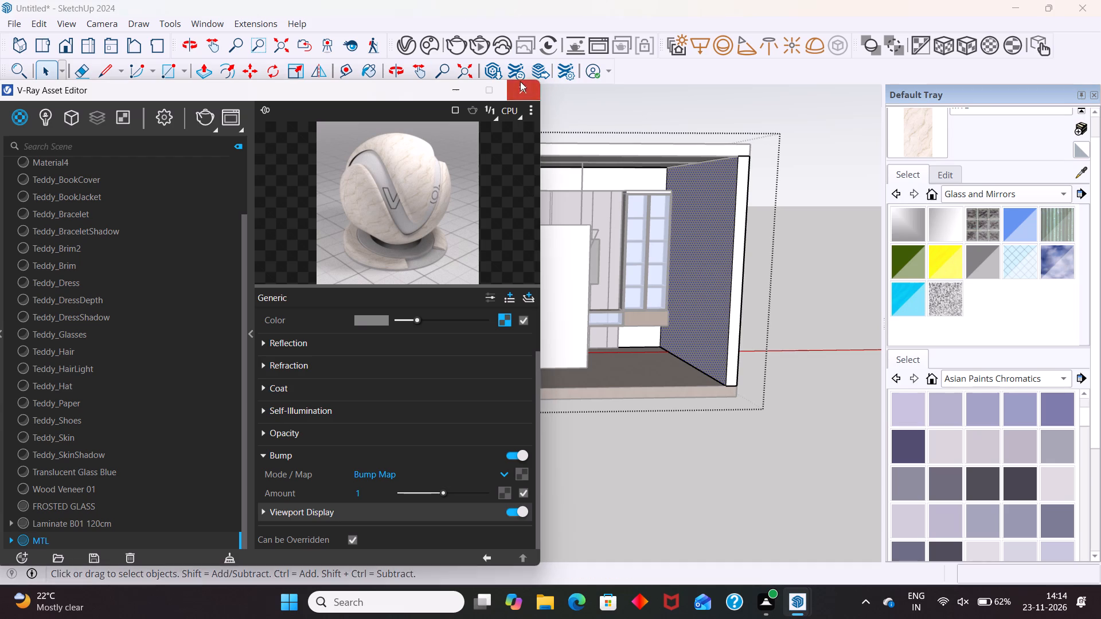
scroll(689, 312, "up", 4)
middle_click_drag(613, 330, 546, 375)
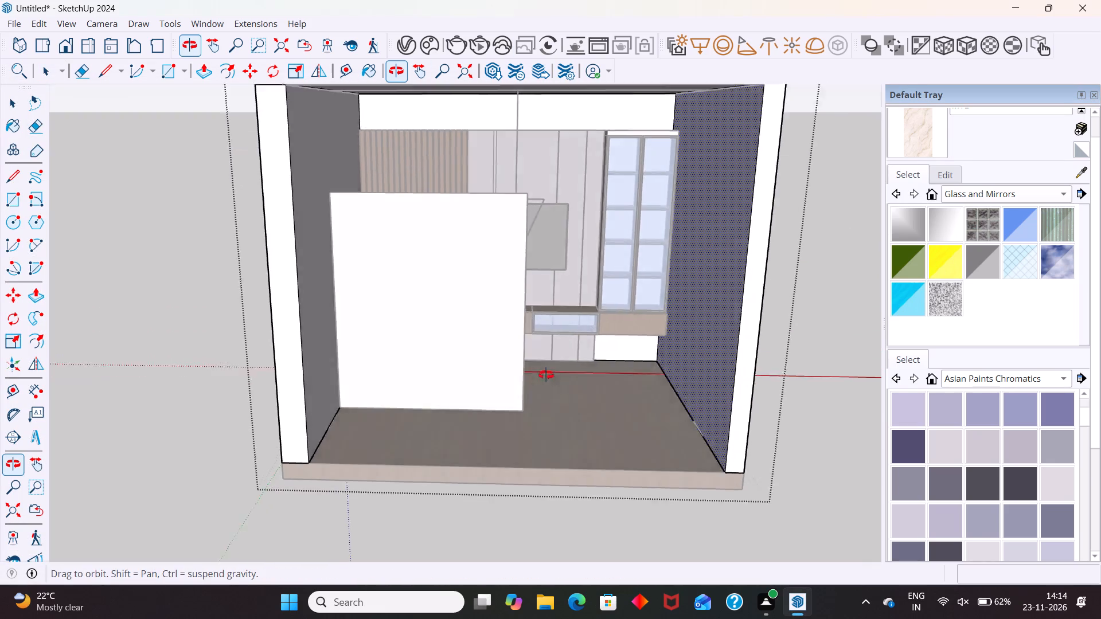
middle_click_drag(546, 375, 495, 272)
middle_click_drag(481, 270, 532, 369)
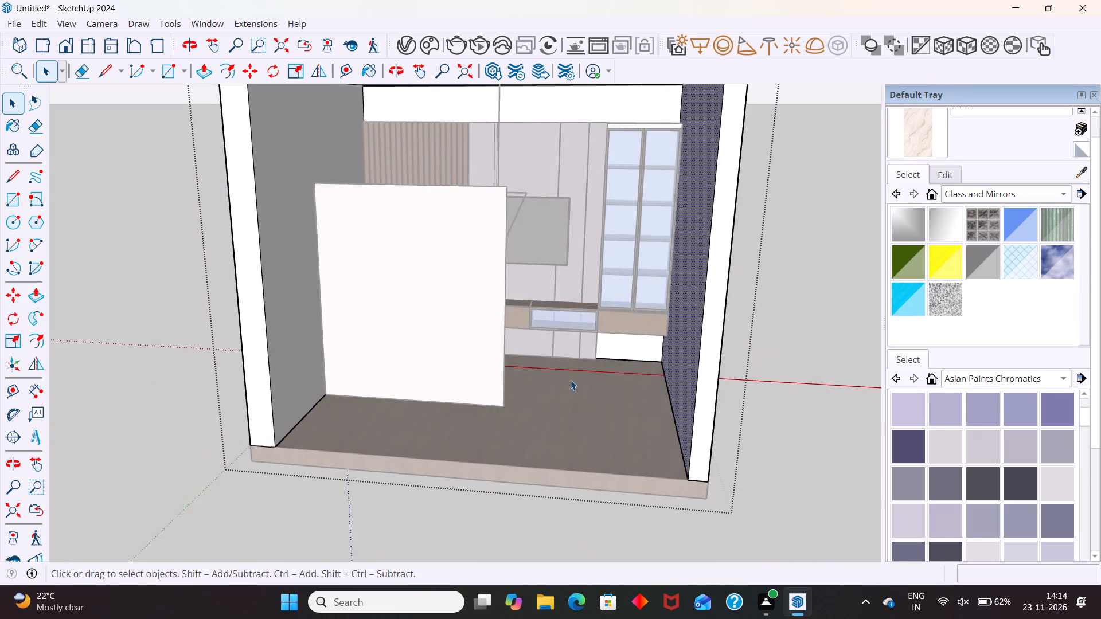
scroll(571, 380, "down", 4)
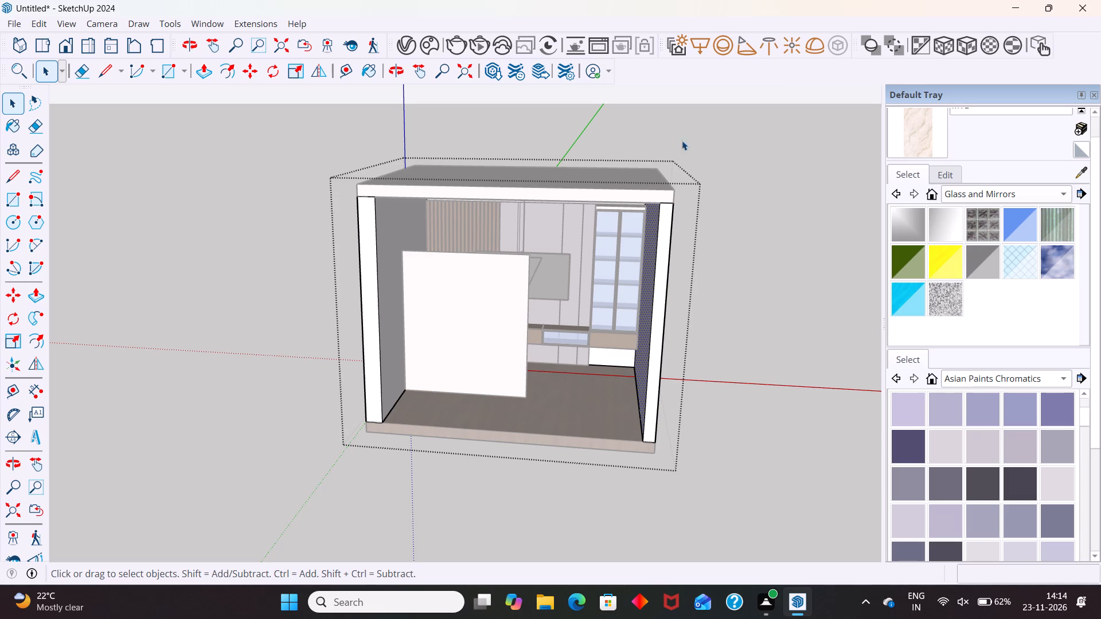
scroll(647, 260, "down", 3)
middle_click_drag(618, 351, 708, 346)
left_click(1047, 200)
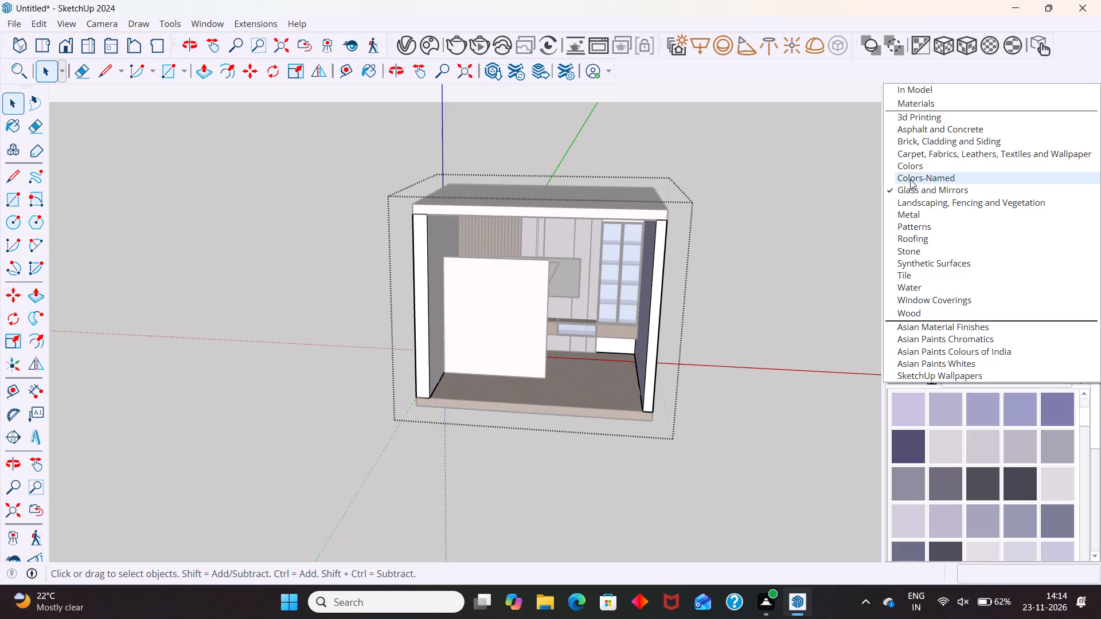
left_click(935, 139)
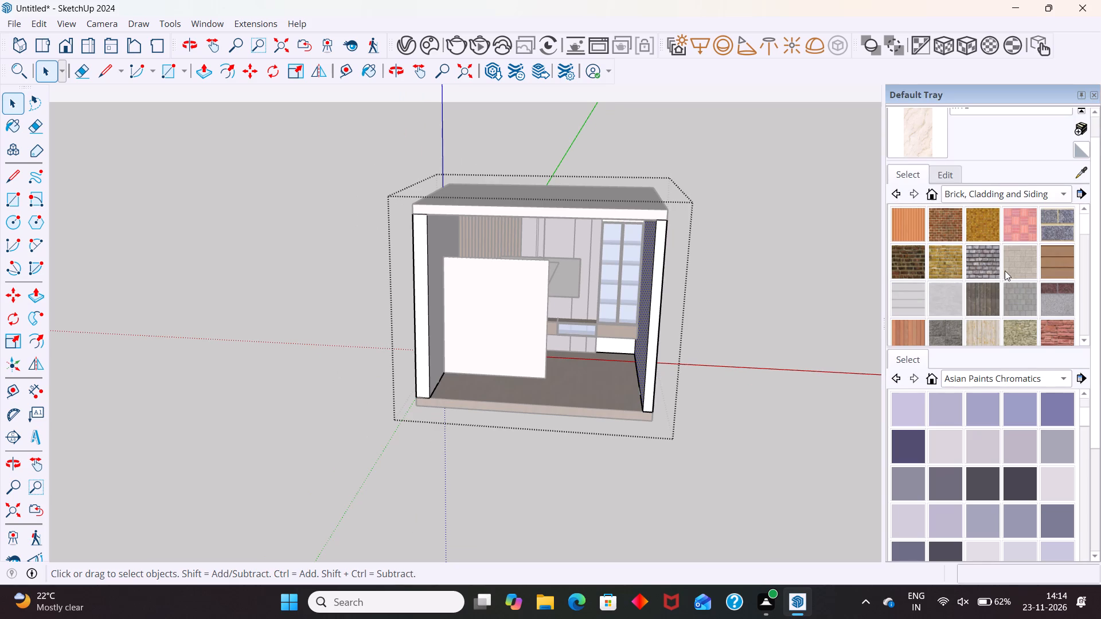
left_click(942, 228)
middle_click_drag(636, 366, 862, 308)
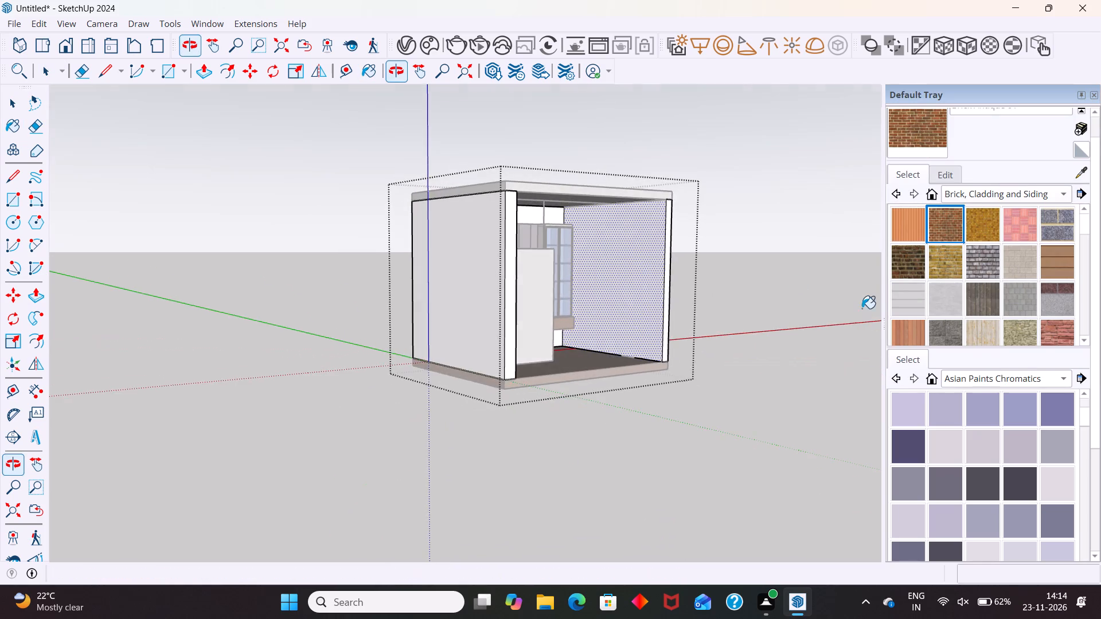
scroll(645, 279, "up", 5)
left_click(646, 276)
middle_click_drag(705, 319, 684, 332)
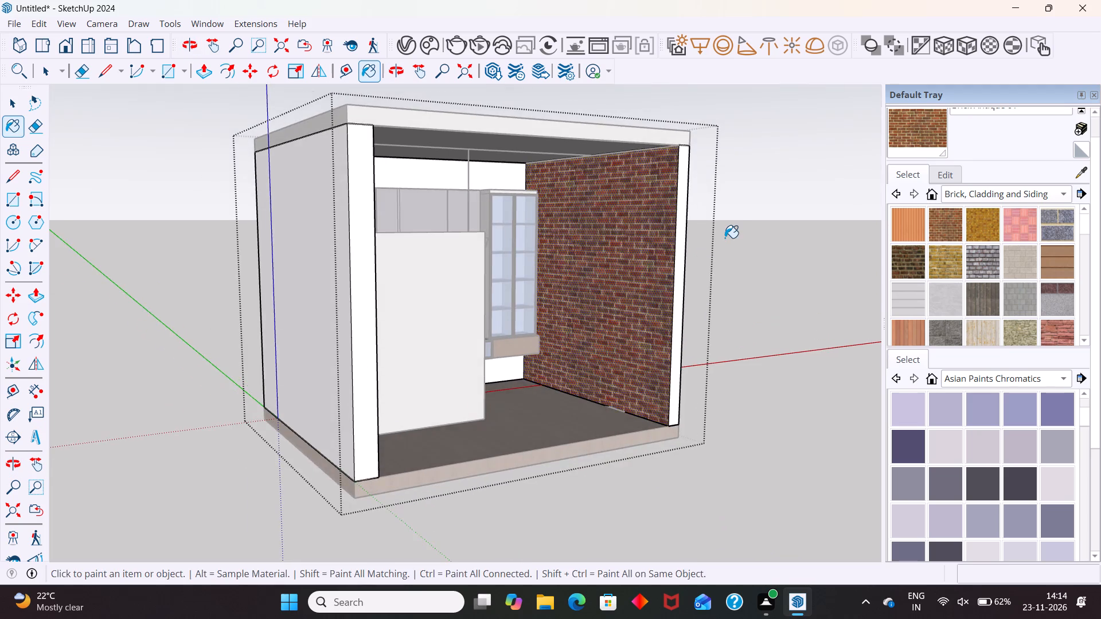
scroll(725, 237, "up", 5)
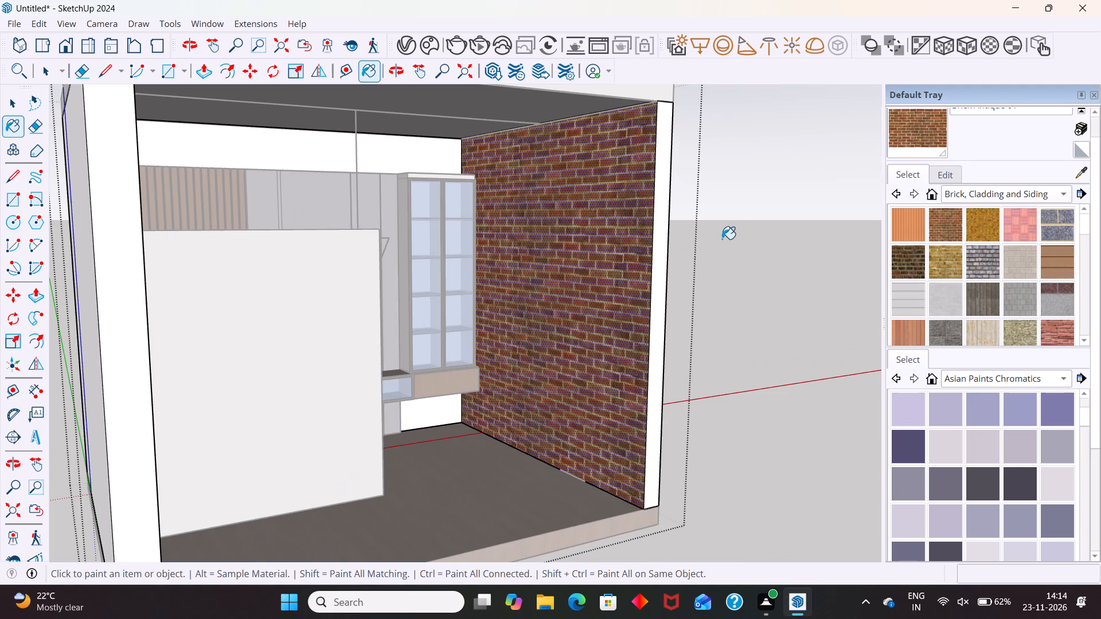
left_click(665, 199)
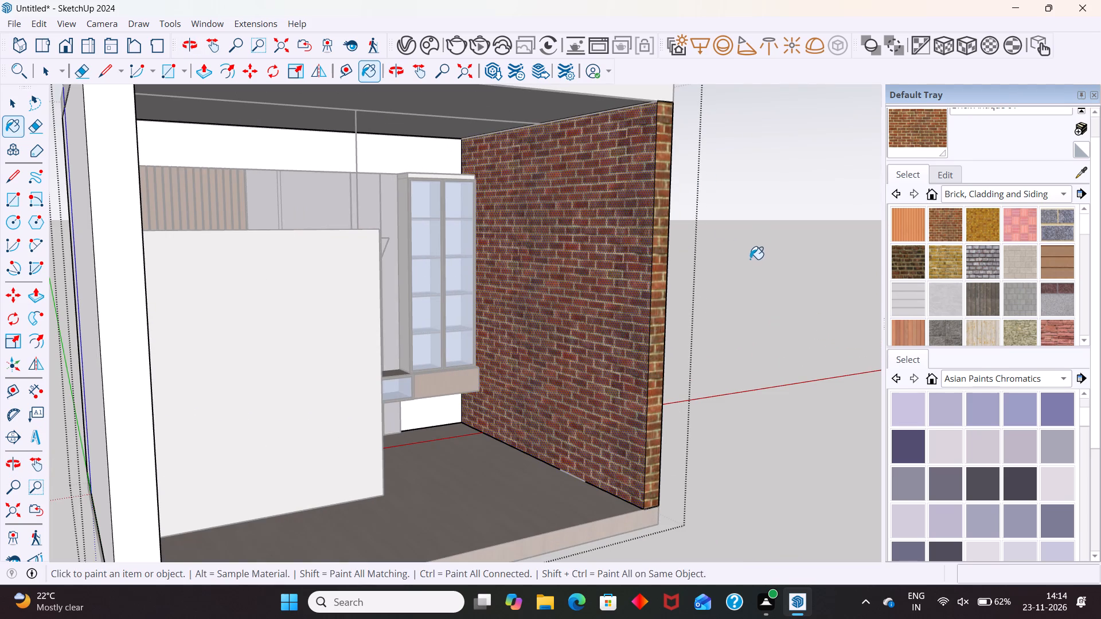
key("space")
left_click(745, 263)
Reopen the room's wall group for editing and bring up the Brick Antique 01 material in the V-Ray Asset Editor.
scroll(625, 295, "up", 3)
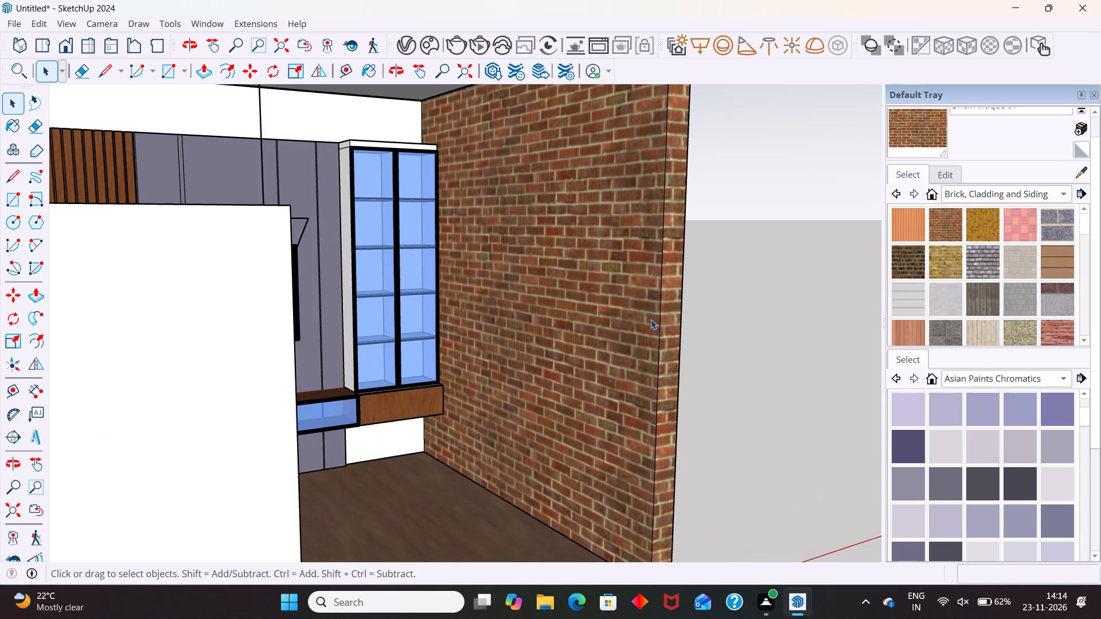
middle_click_drag(651, 320, 633, 365)
scroll(627, 318, "down", 3)
scroll(627, 278, "up", 2)
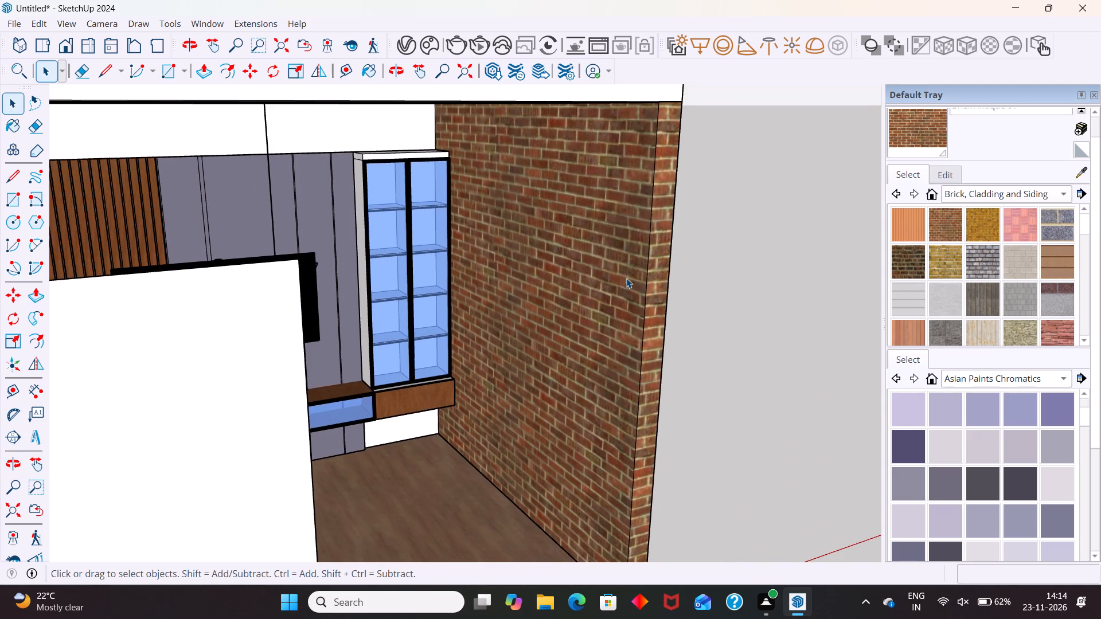
left_click(620, 285)
scroll(629, 304, "down", 3)
double_click(630, 306)
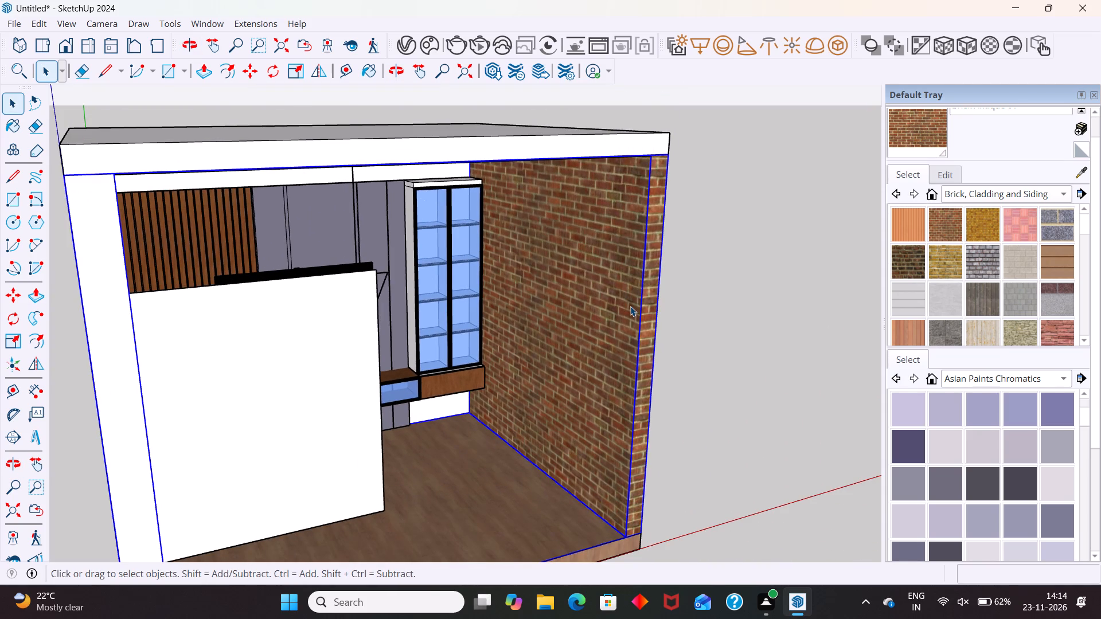
left_click(630, 305)
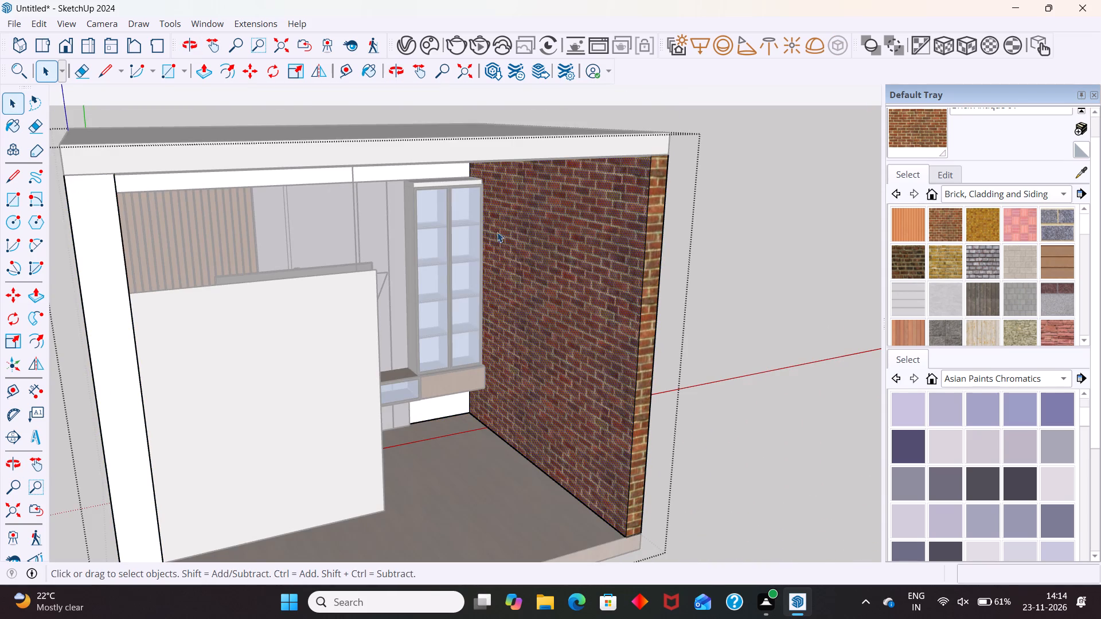
left_click(643, 284)
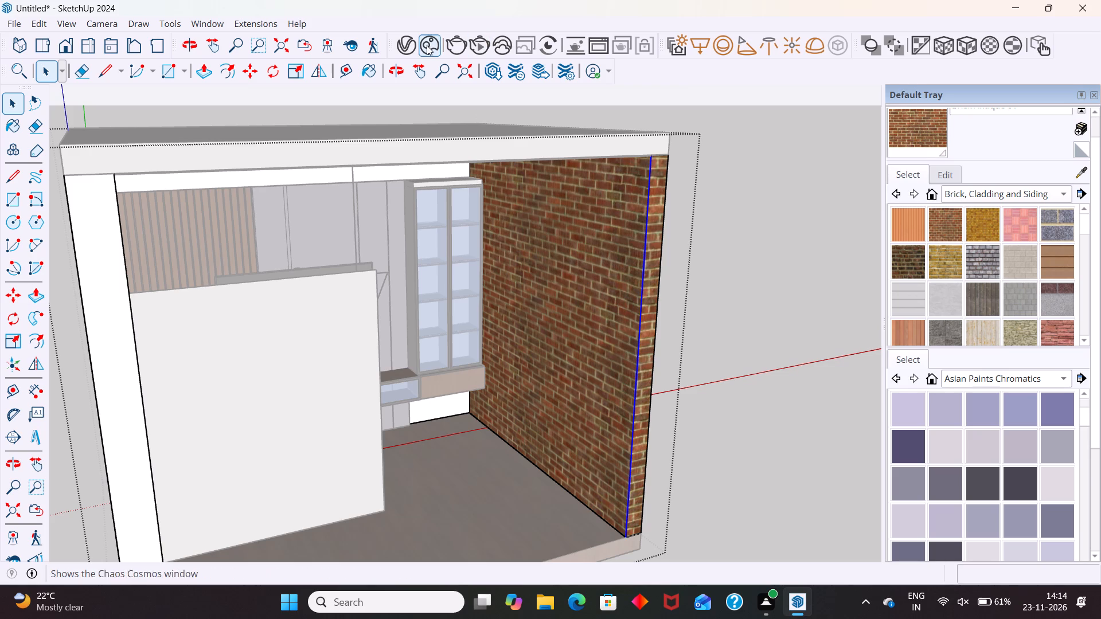
left_click(408, 46)
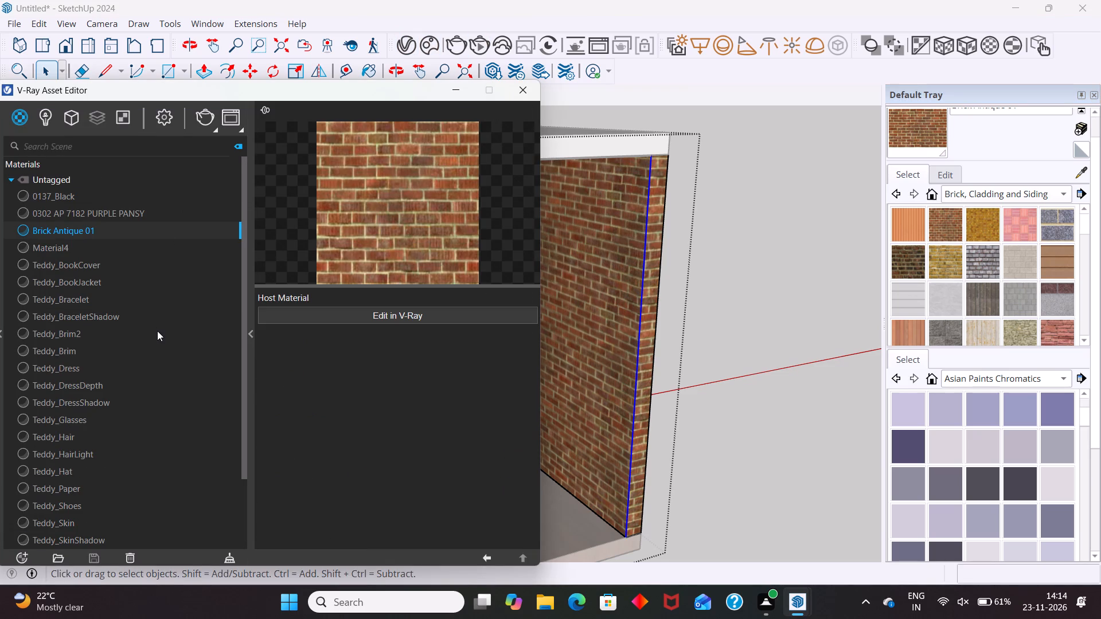
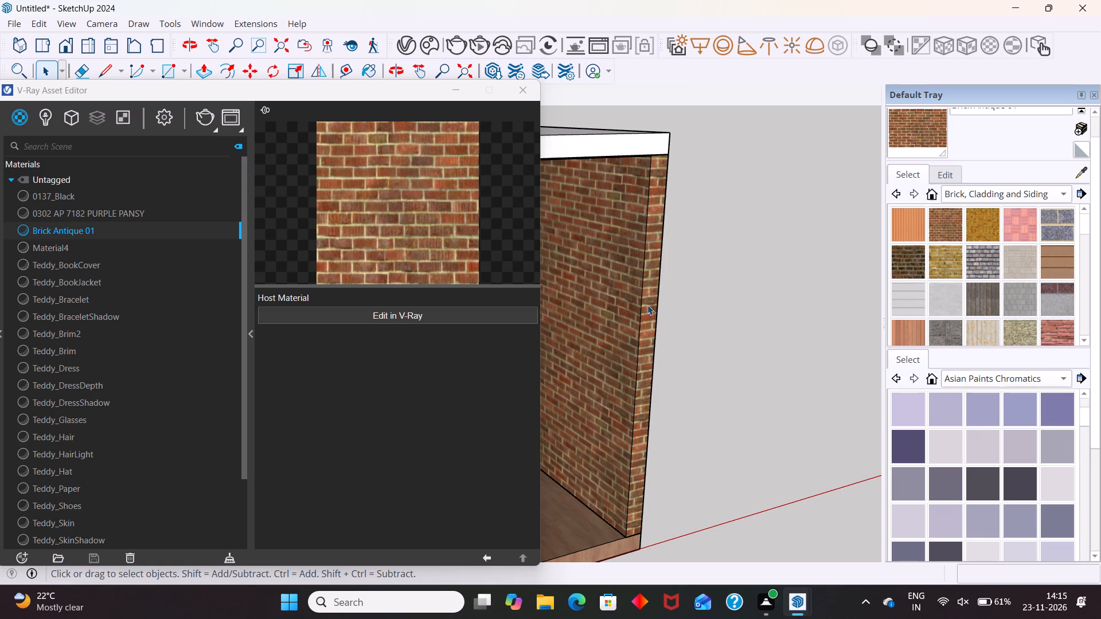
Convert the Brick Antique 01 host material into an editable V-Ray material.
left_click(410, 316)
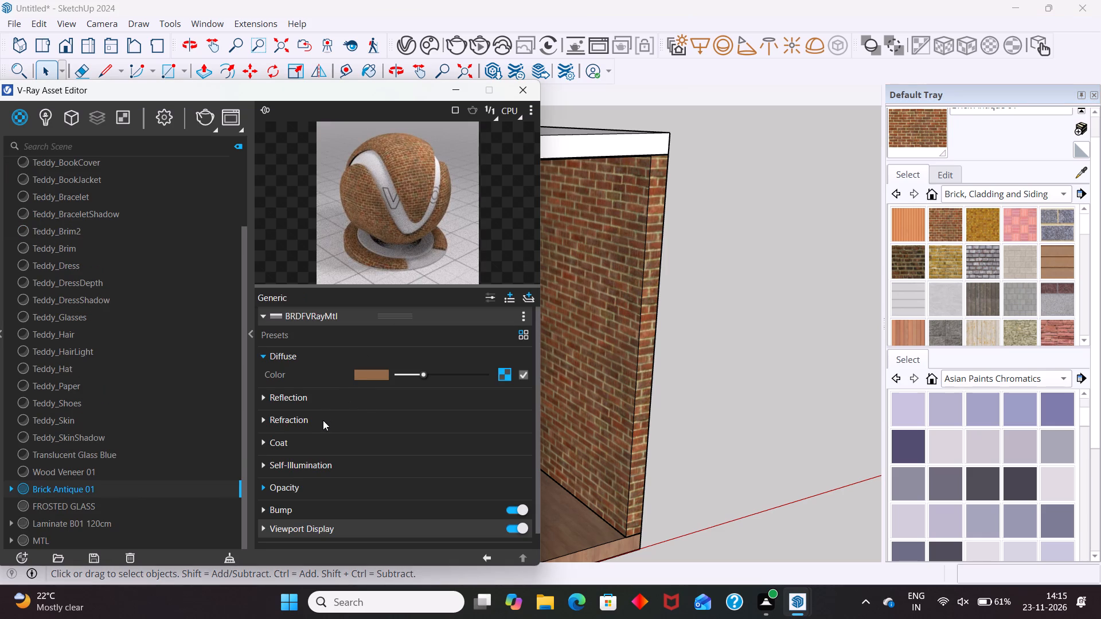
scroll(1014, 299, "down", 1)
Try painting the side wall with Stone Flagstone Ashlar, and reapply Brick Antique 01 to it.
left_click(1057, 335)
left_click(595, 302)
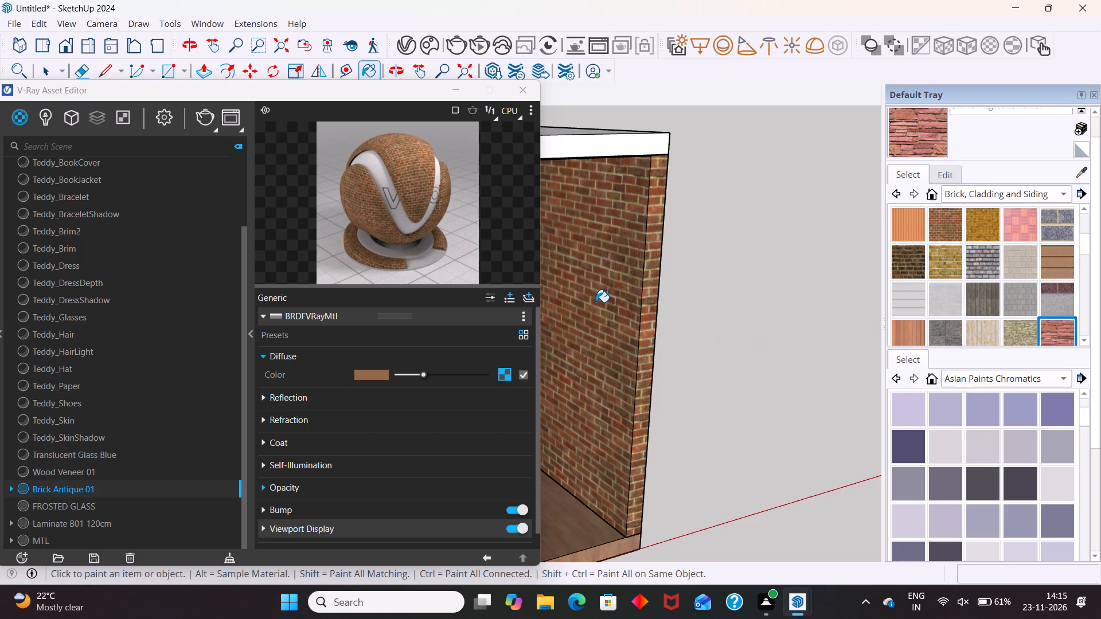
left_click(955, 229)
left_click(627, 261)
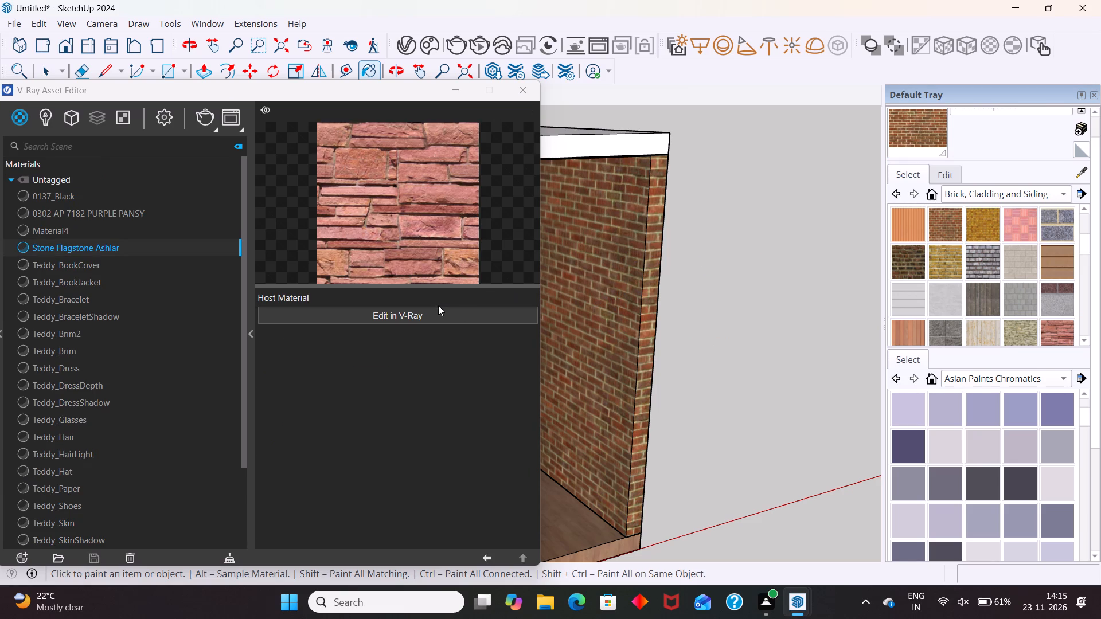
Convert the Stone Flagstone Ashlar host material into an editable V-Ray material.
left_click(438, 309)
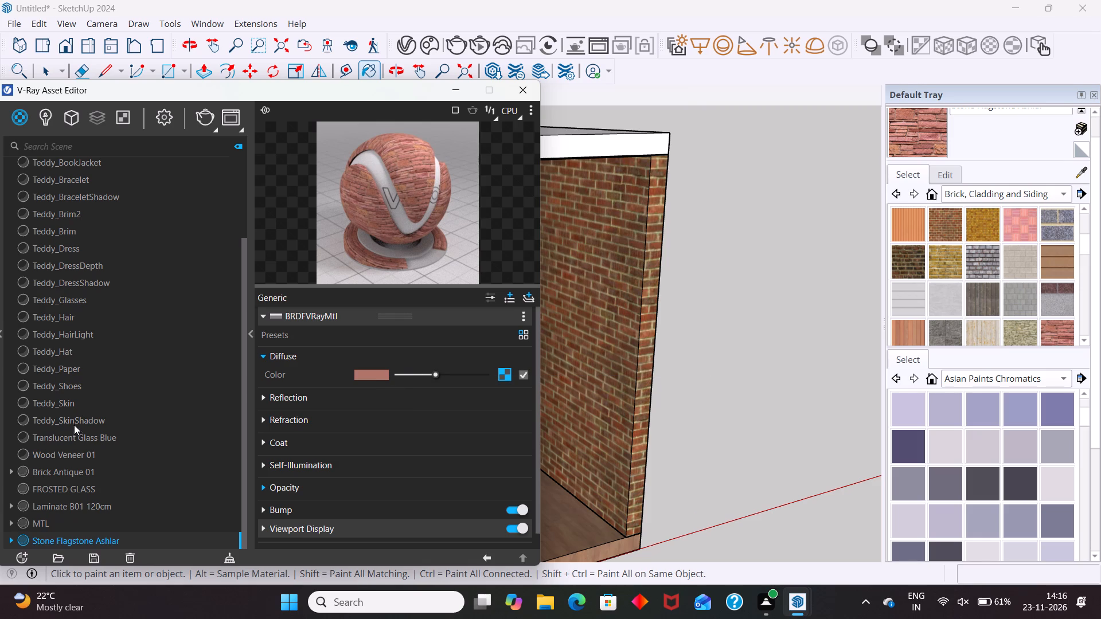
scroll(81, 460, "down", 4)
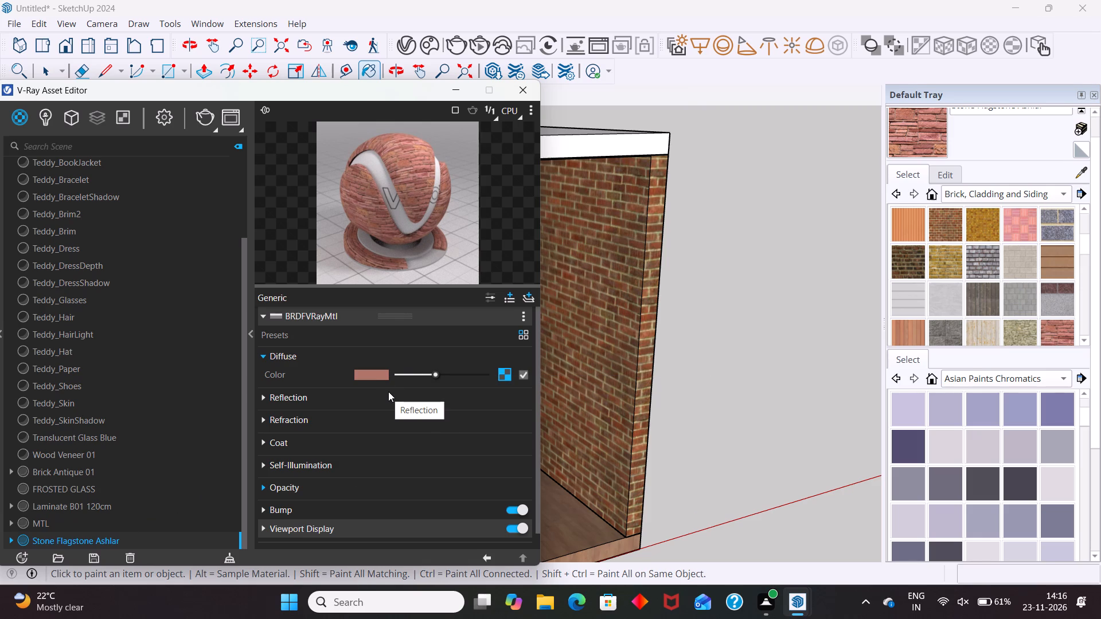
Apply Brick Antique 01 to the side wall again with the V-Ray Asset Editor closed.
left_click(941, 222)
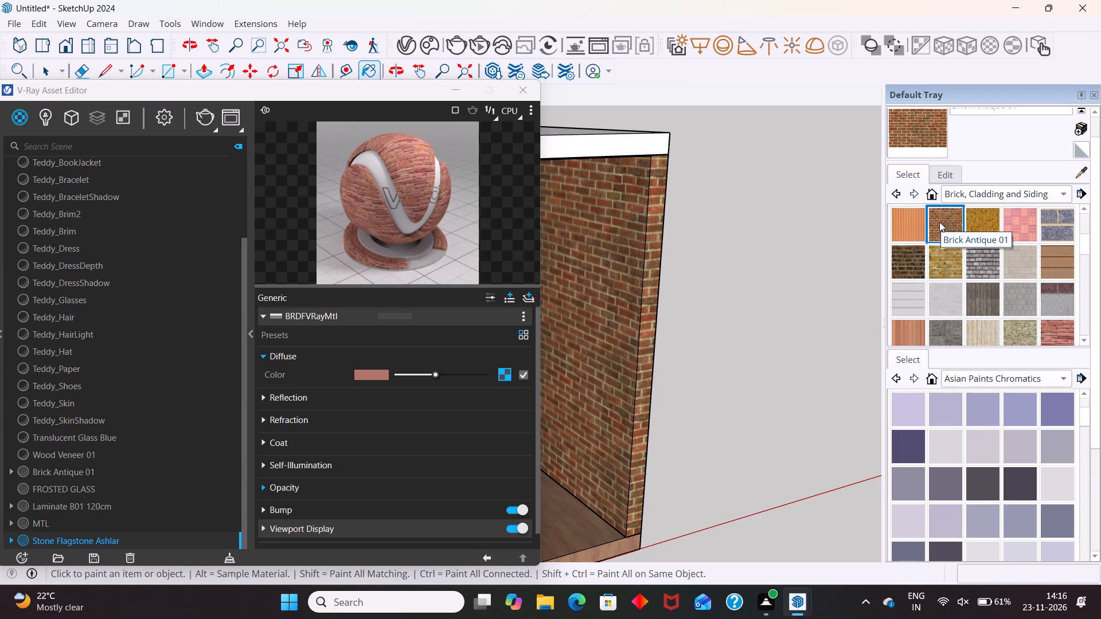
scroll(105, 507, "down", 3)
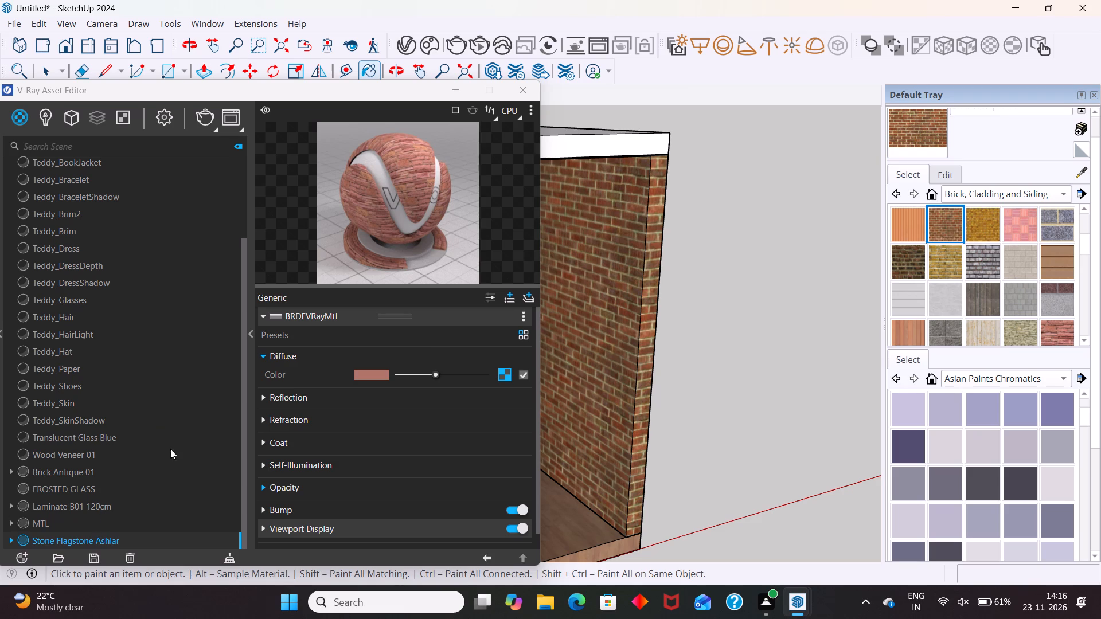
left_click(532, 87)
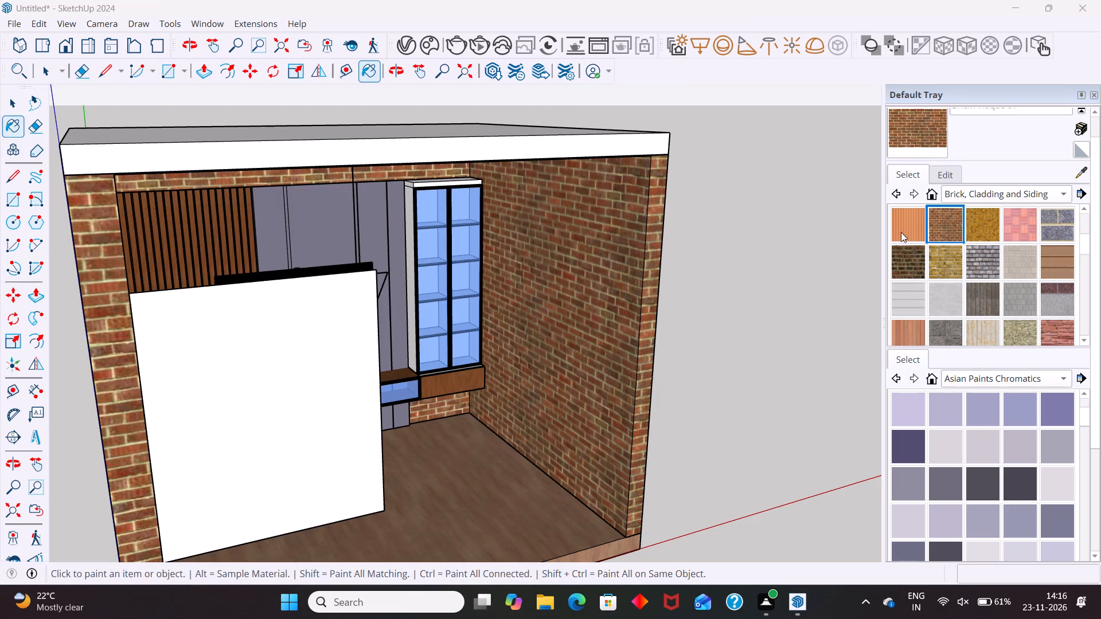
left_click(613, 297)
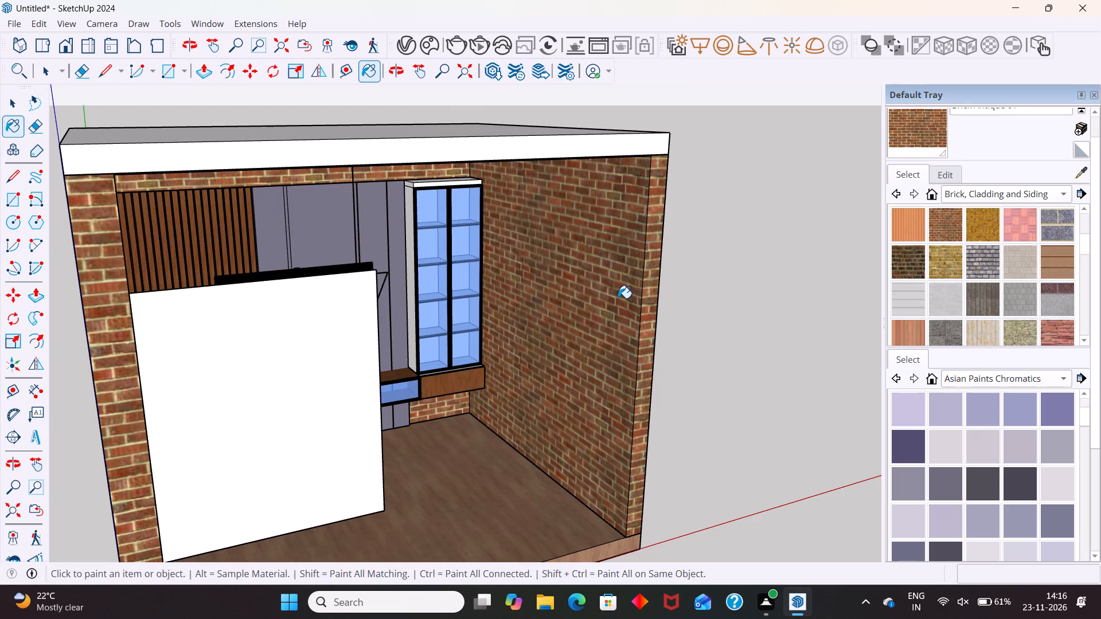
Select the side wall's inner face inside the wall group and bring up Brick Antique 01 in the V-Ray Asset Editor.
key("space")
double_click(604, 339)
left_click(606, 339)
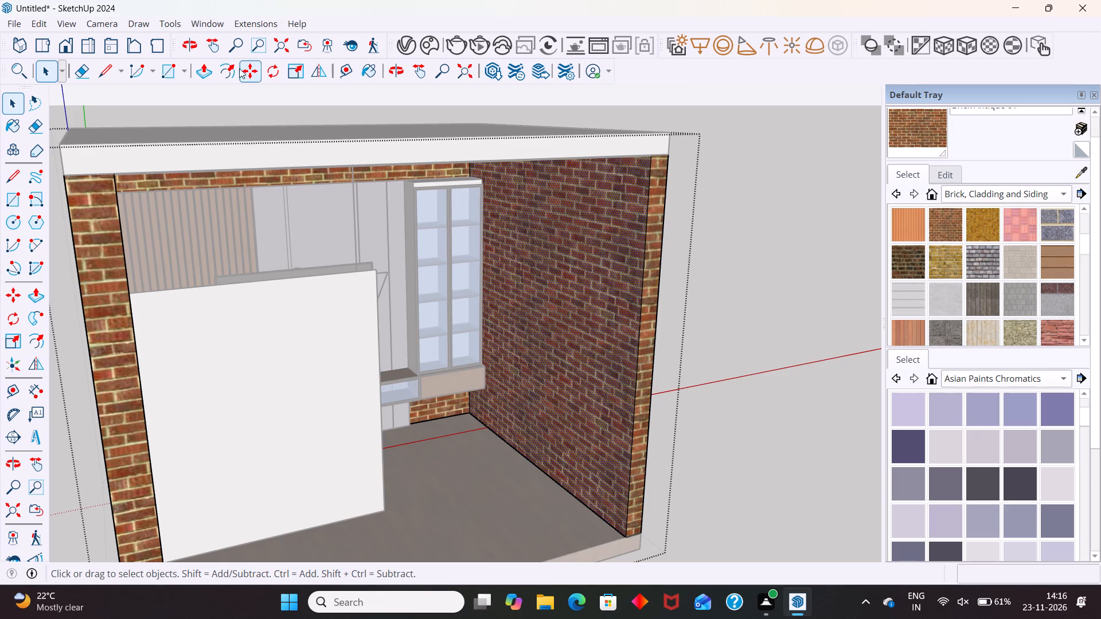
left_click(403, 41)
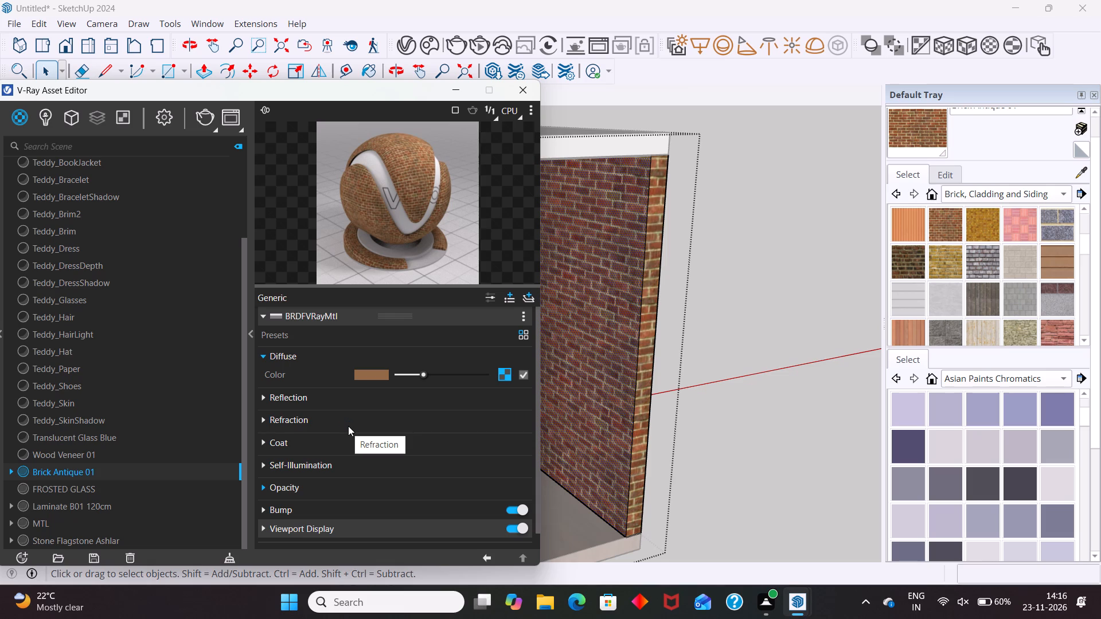
Examine the Reflection, Refraction and Bump settings of the Brick Antique 01 material, and close the V-Ray Asset Editor.
scroll(101, 491, "down", 1)
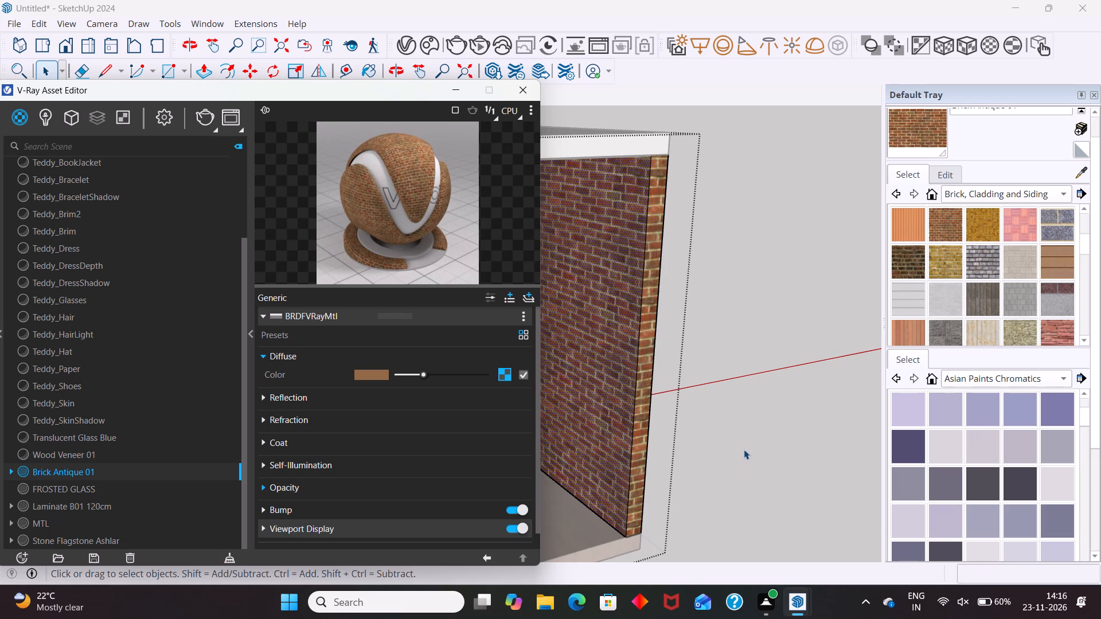
scroll(940, 306, "down", 2)
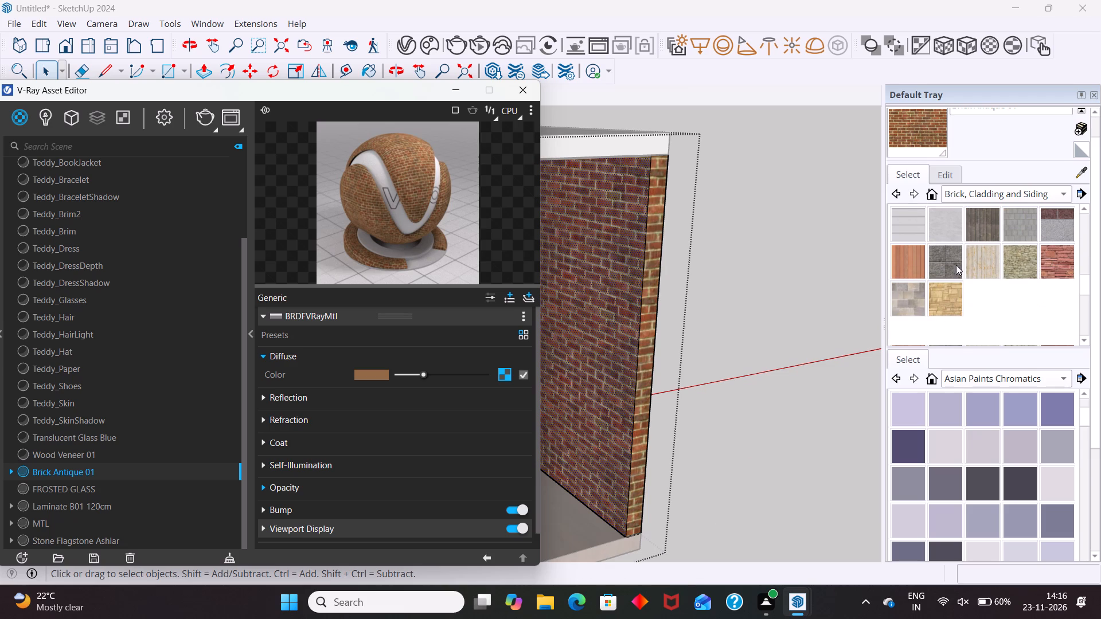
left_click(321, 393)
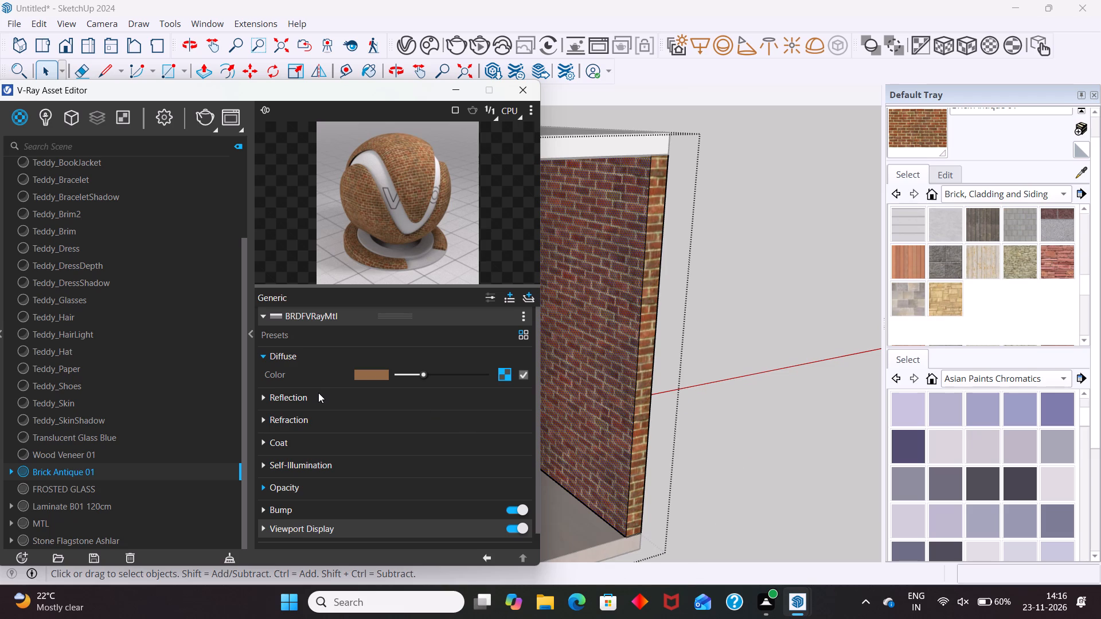
left_click(318, 393)
left_click(317, 395)
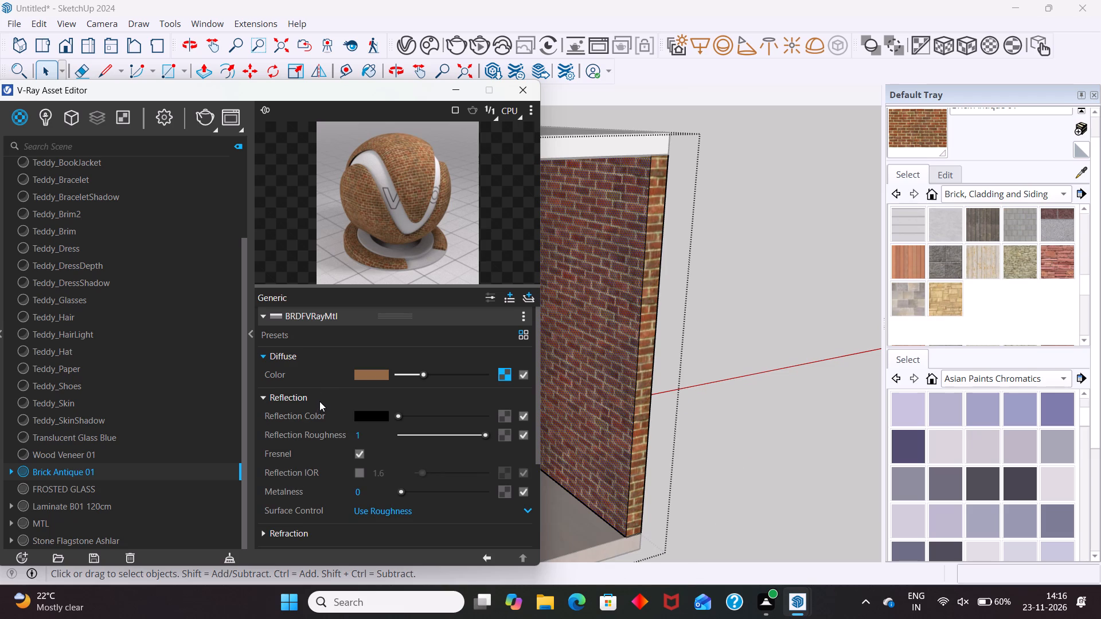
left_click(354, 401)
left_click(352, 401)
left_click(305, 399)
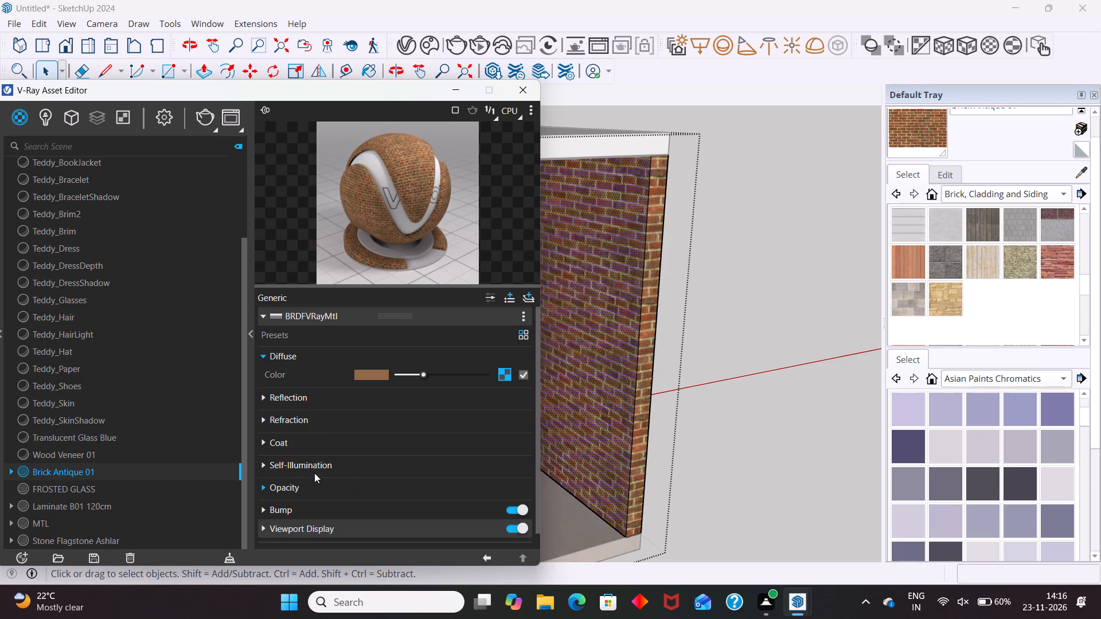
left_click(347, 422)
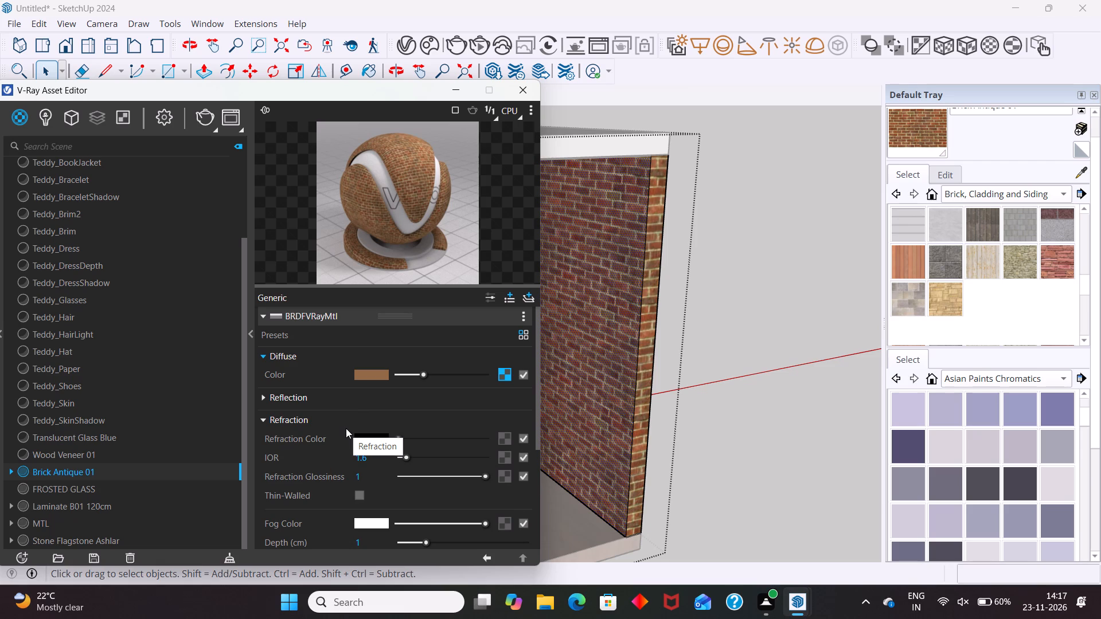
left_click(345, 428)
scroll(386, 460, "down", 3)
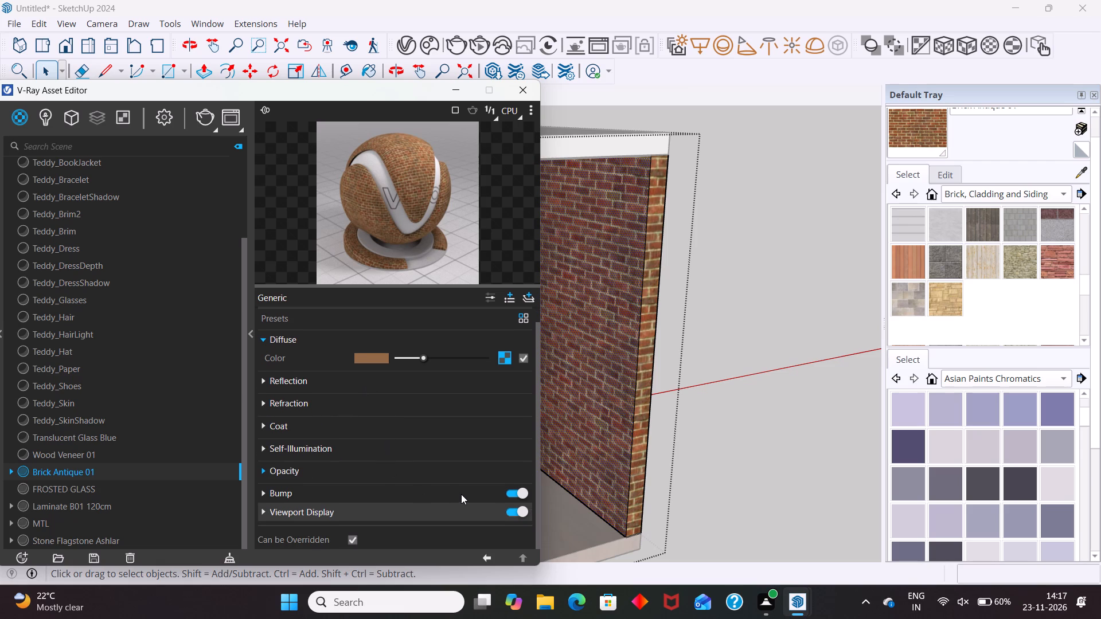
left_click(461, 494)
scroll(430, 471, "down", 3)
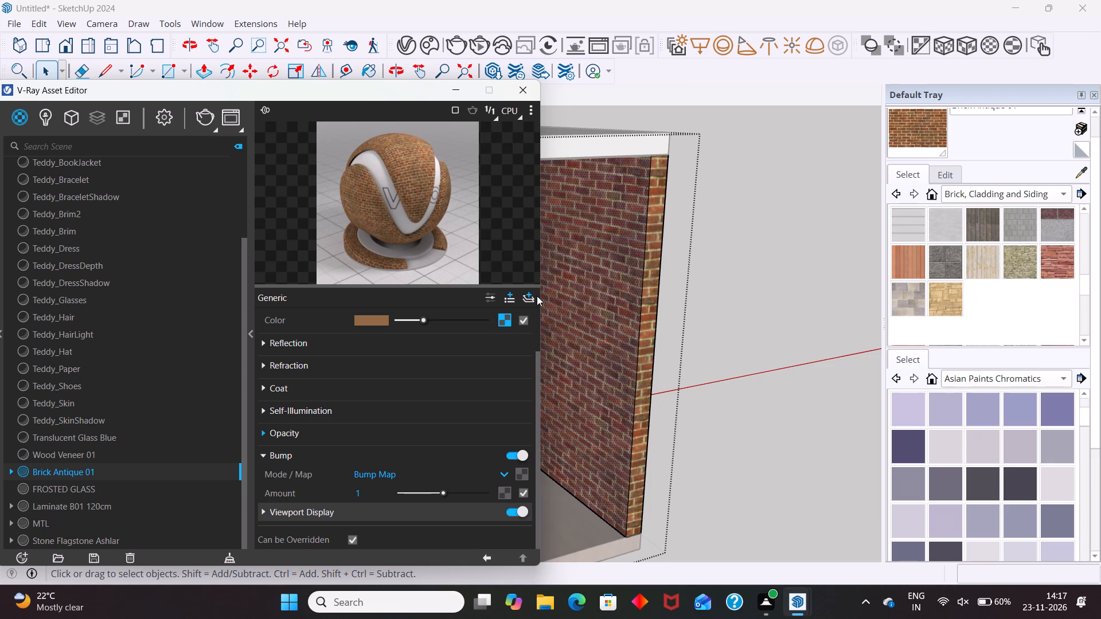
left_click(524, 80)
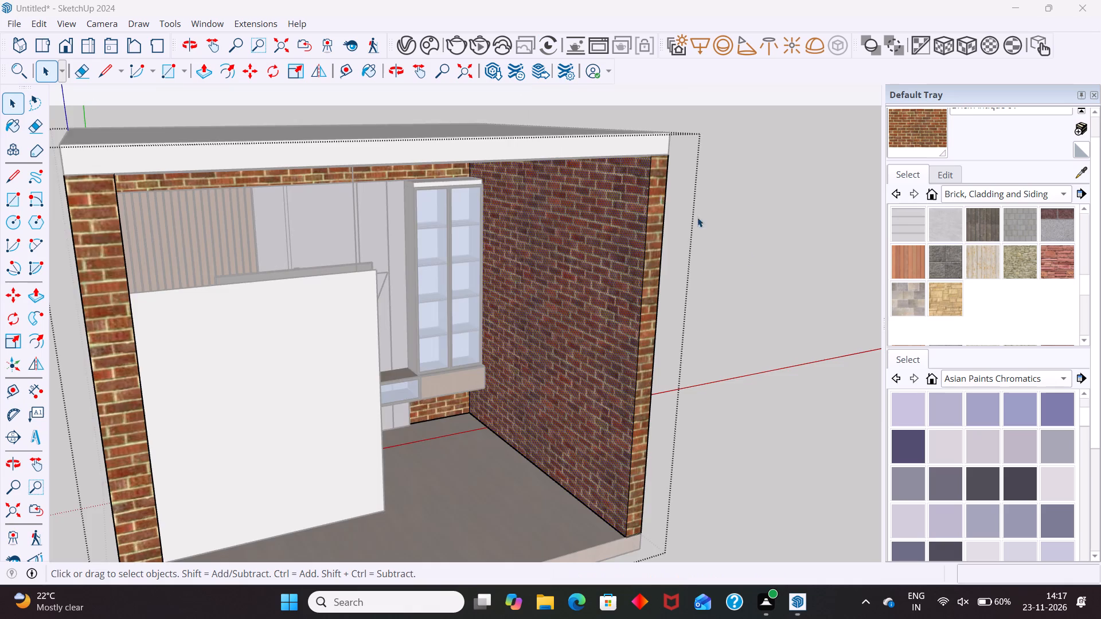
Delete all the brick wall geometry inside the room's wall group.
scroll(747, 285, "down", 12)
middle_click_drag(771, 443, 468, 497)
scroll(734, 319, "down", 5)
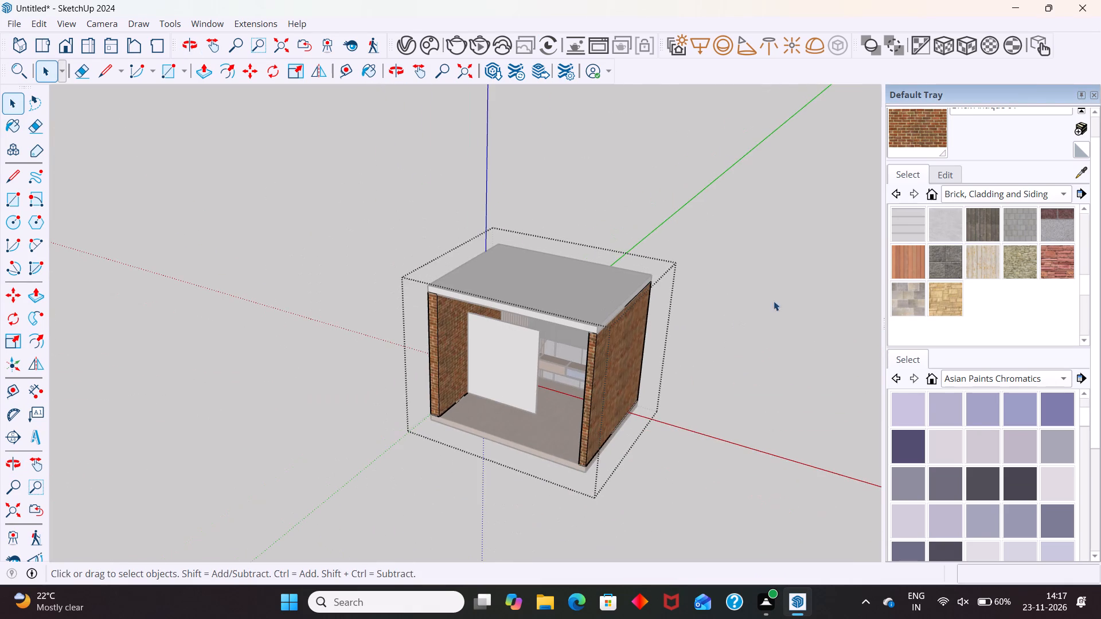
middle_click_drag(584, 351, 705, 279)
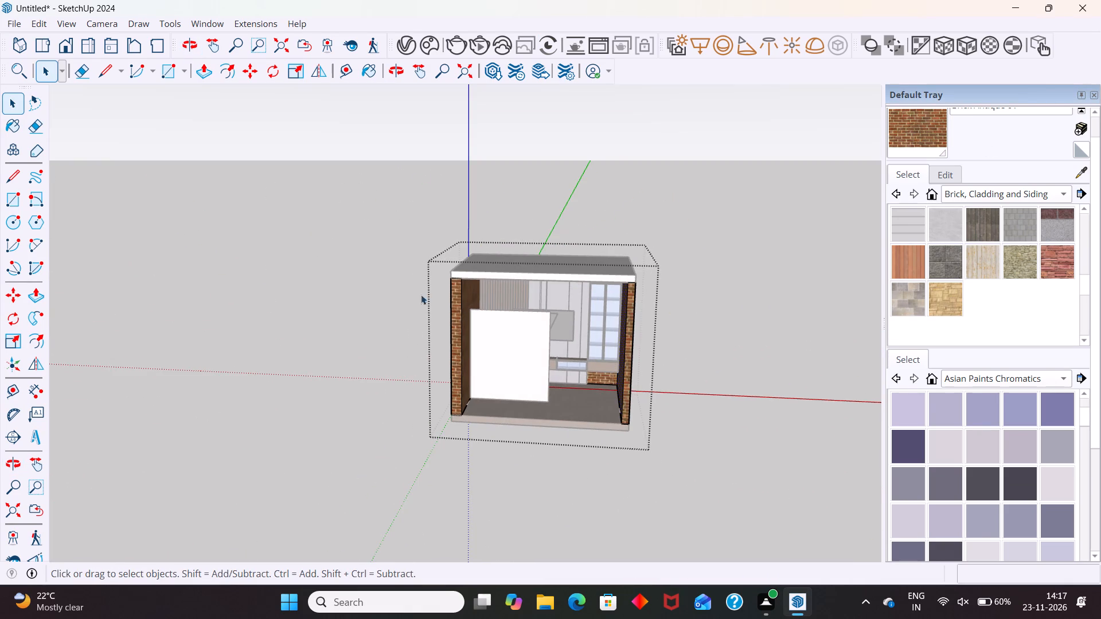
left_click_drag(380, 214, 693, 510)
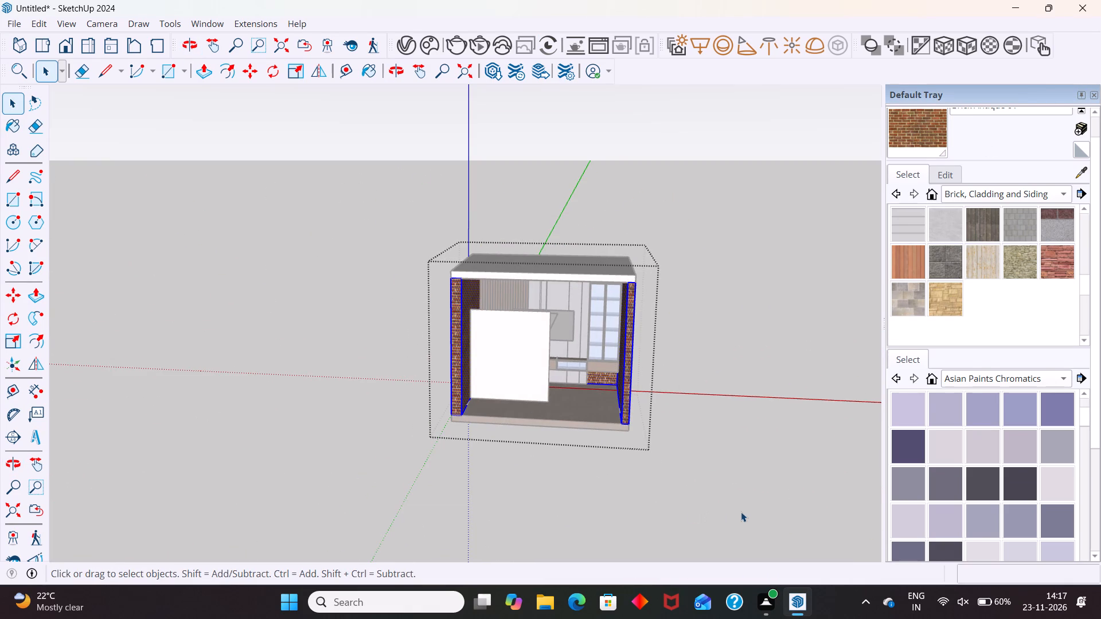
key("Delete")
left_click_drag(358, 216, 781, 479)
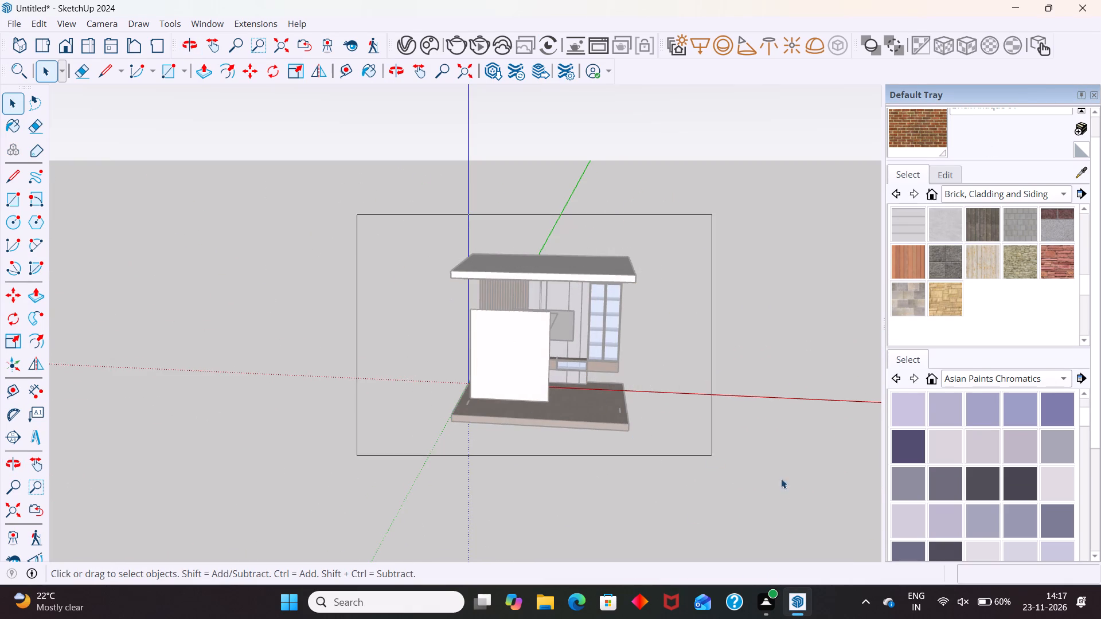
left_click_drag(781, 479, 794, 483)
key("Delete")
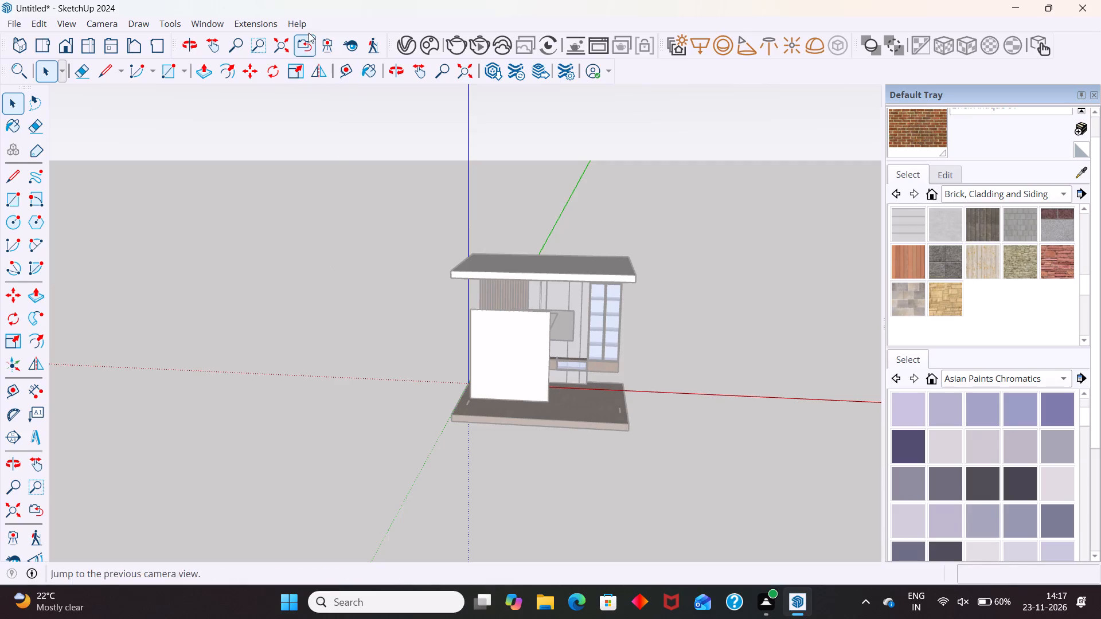
Start a new model from the Architectural Millimeters template without saving the current untitled model.
left_click(301, 14)
left_click(296, 22)
left_click(362, 30)
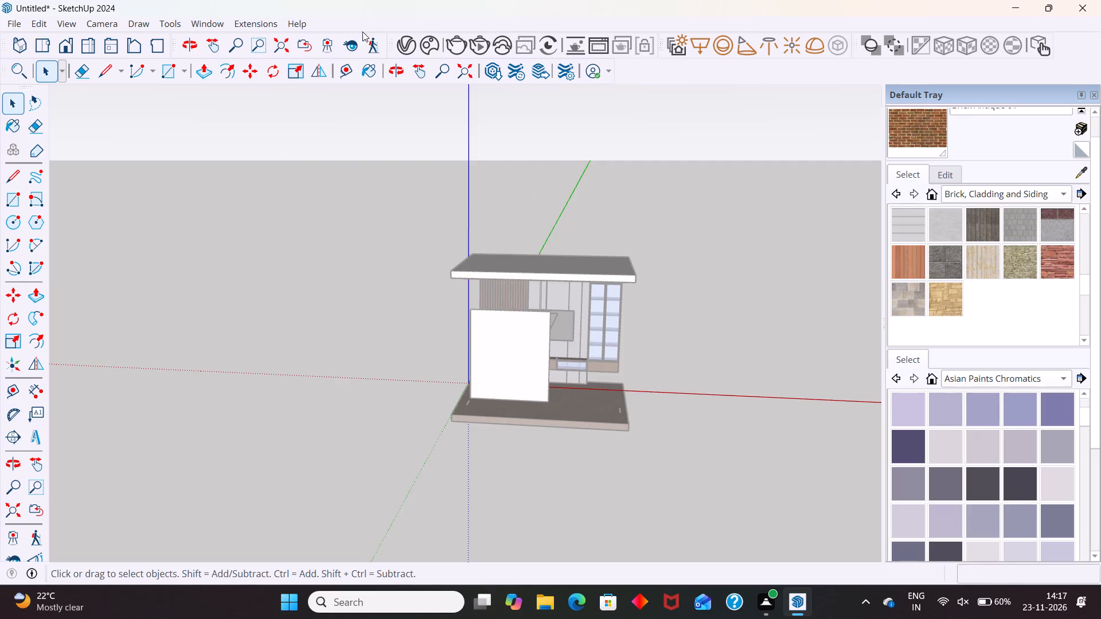
left_click(287, 19)
left_click(295, 38)
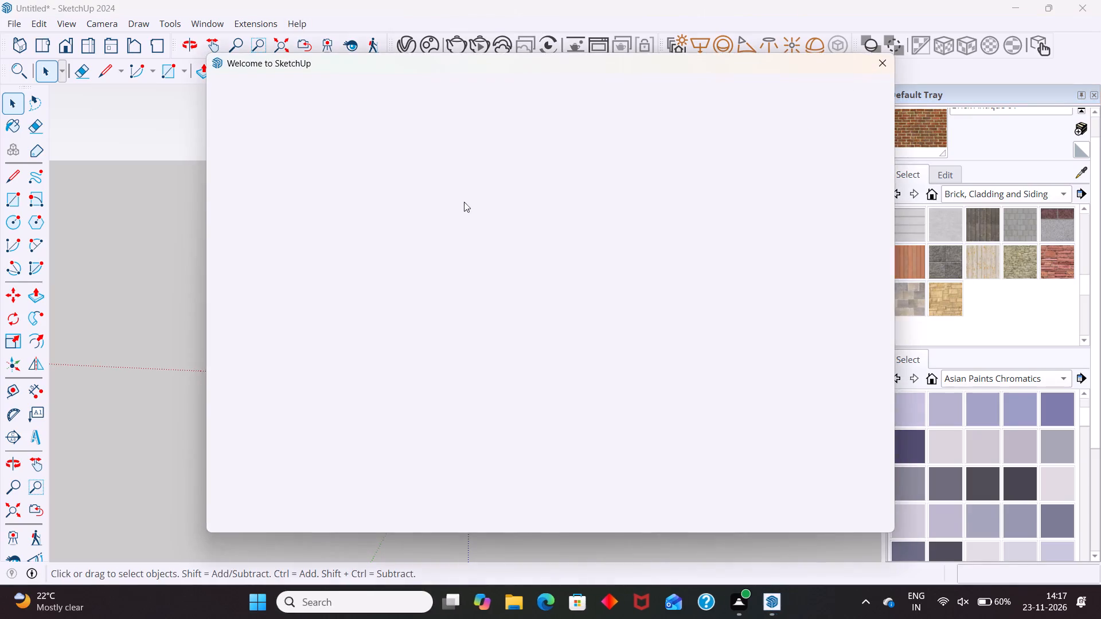
left_click(474, 159)
left_click(471, 169)
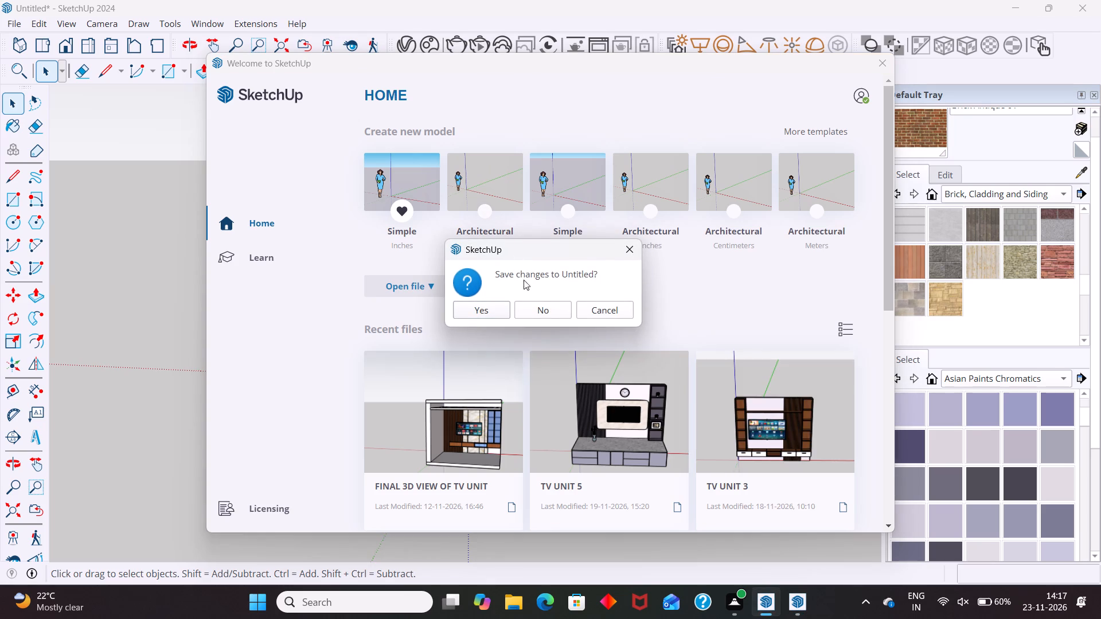
left_click(545, 309)
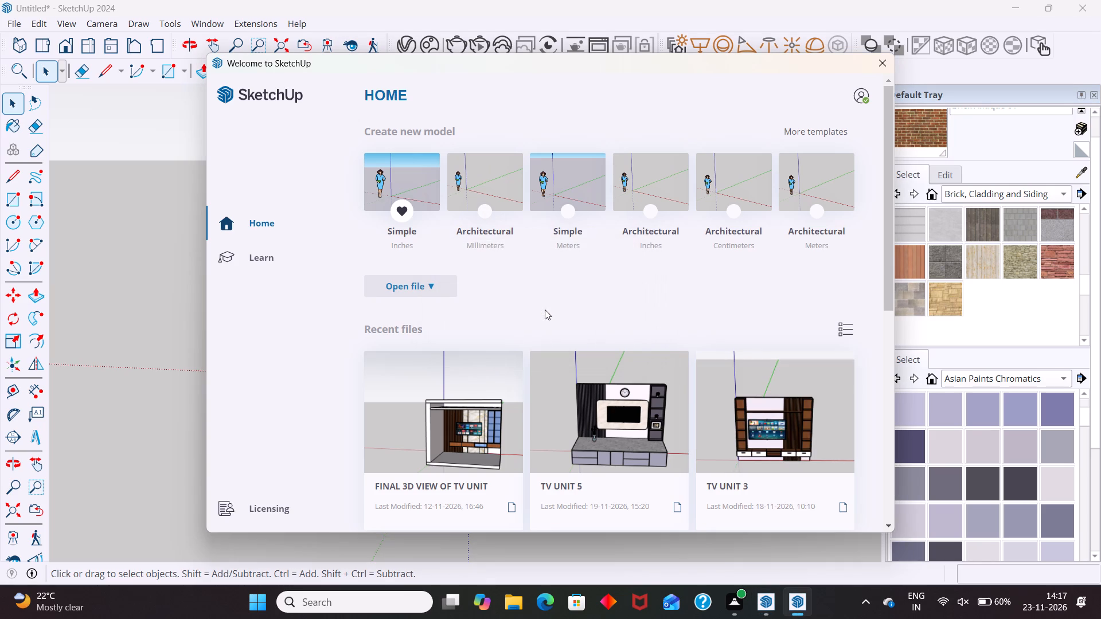
Delete the default human figure from the new model.
left_click(286, 295)
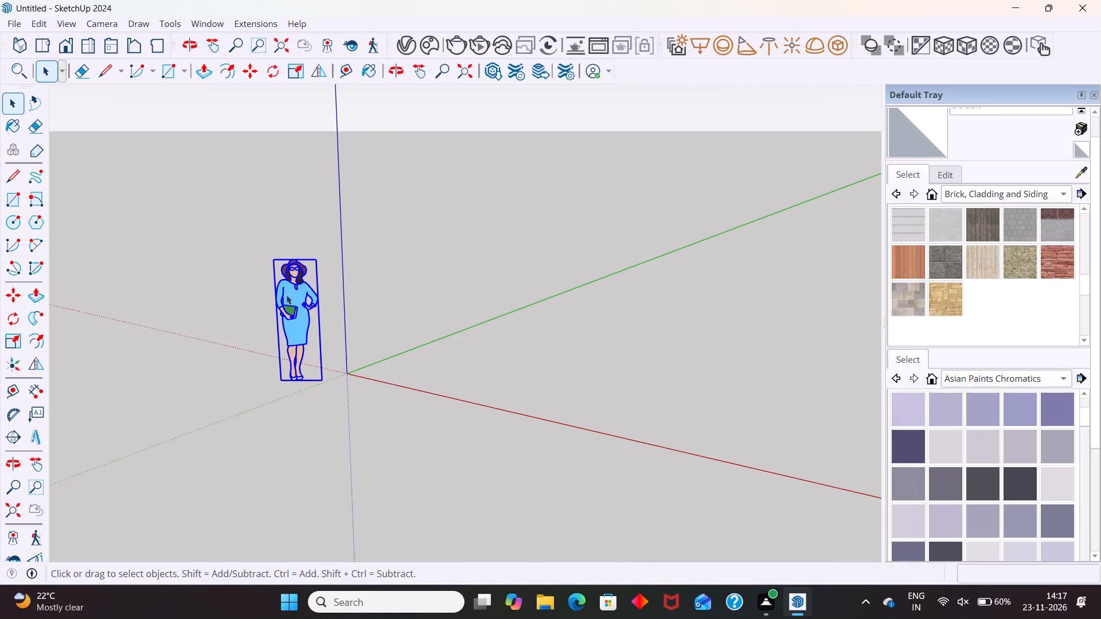
key("Delete")
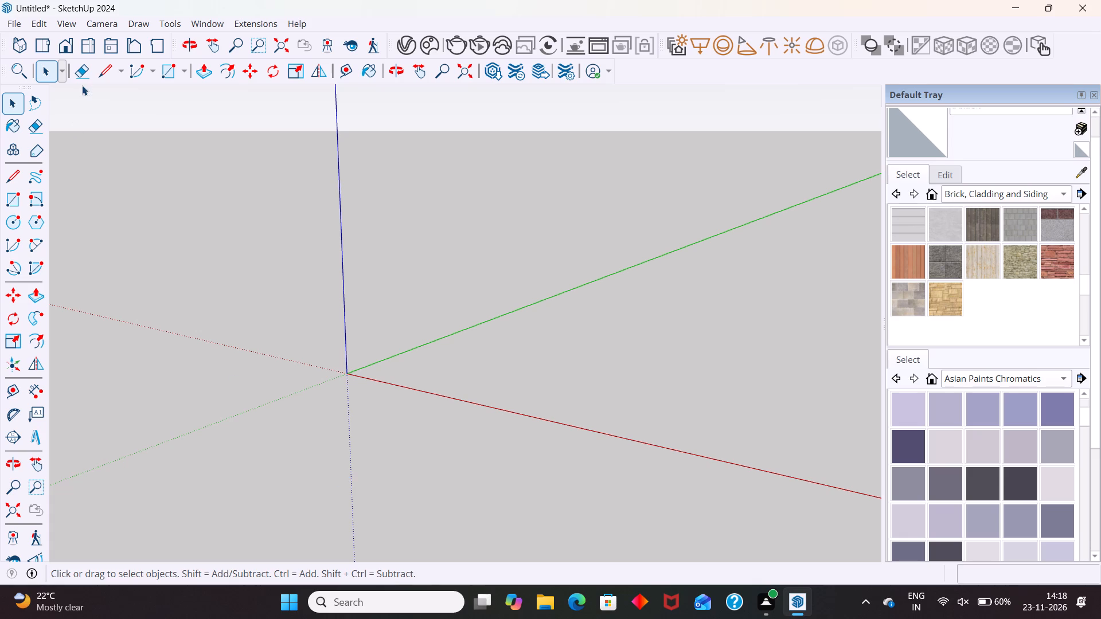
Switch to the top view and ready the Rectangle tool.
left_click(46, 42)
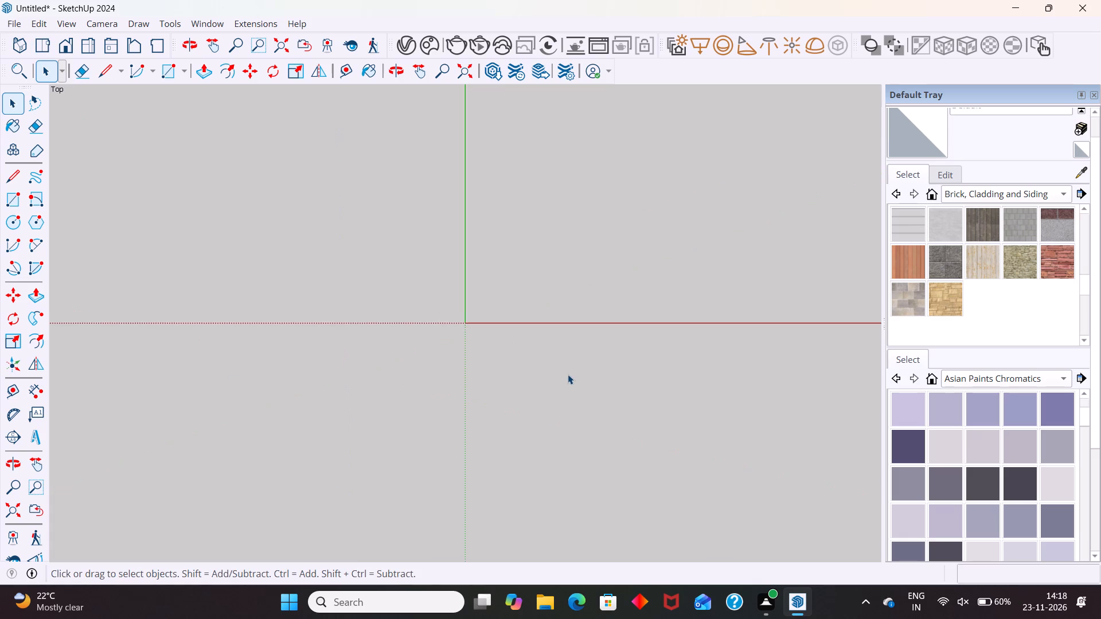
key("r")
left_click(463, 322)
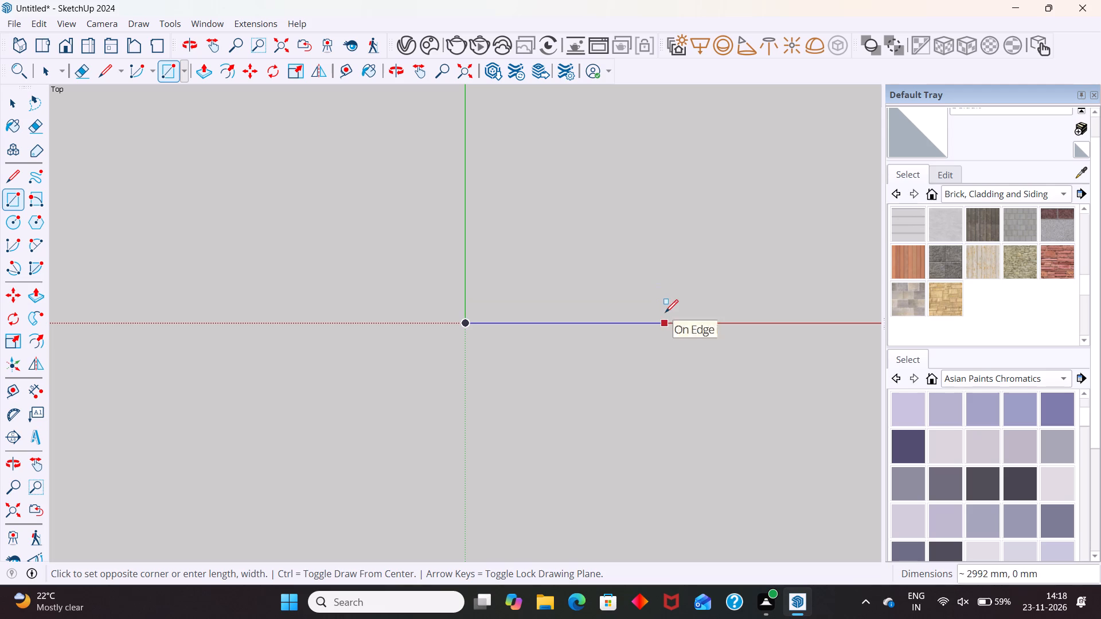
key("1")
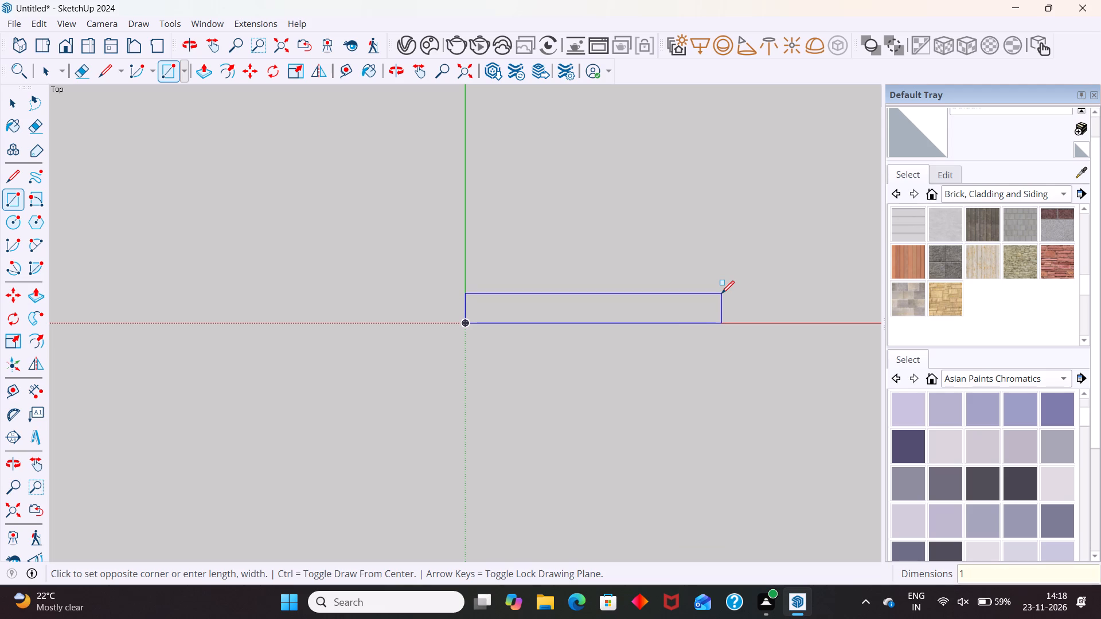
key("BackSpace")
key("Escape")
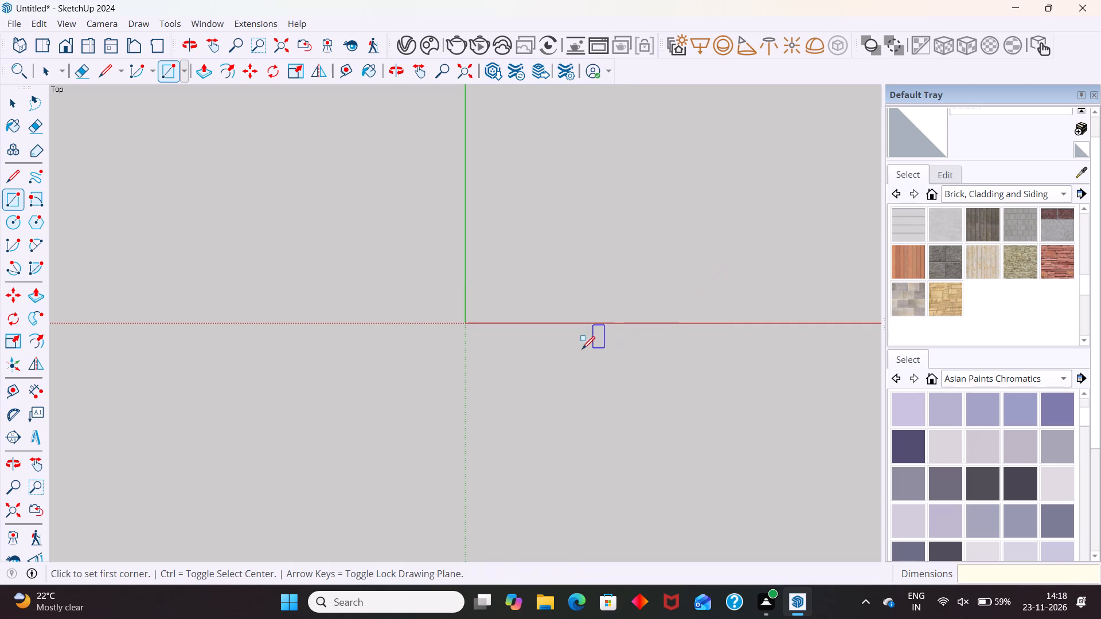
Draw a wall footprint rectangle 3455 mm long and 6" thick from the origin along the red axis.
left_click(462, 322)
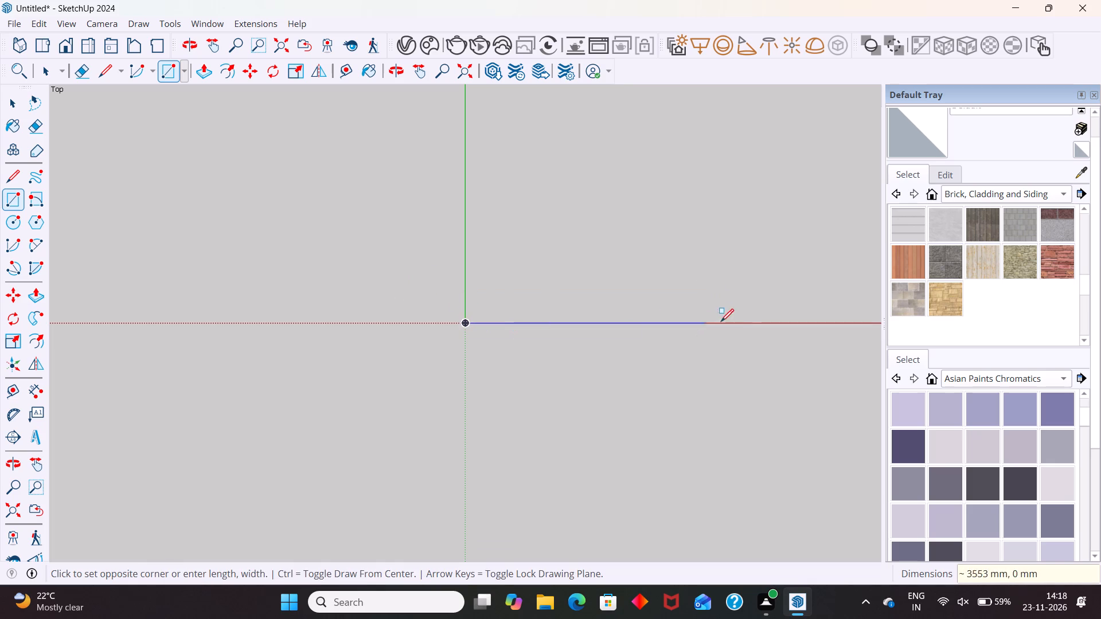
type("3455")
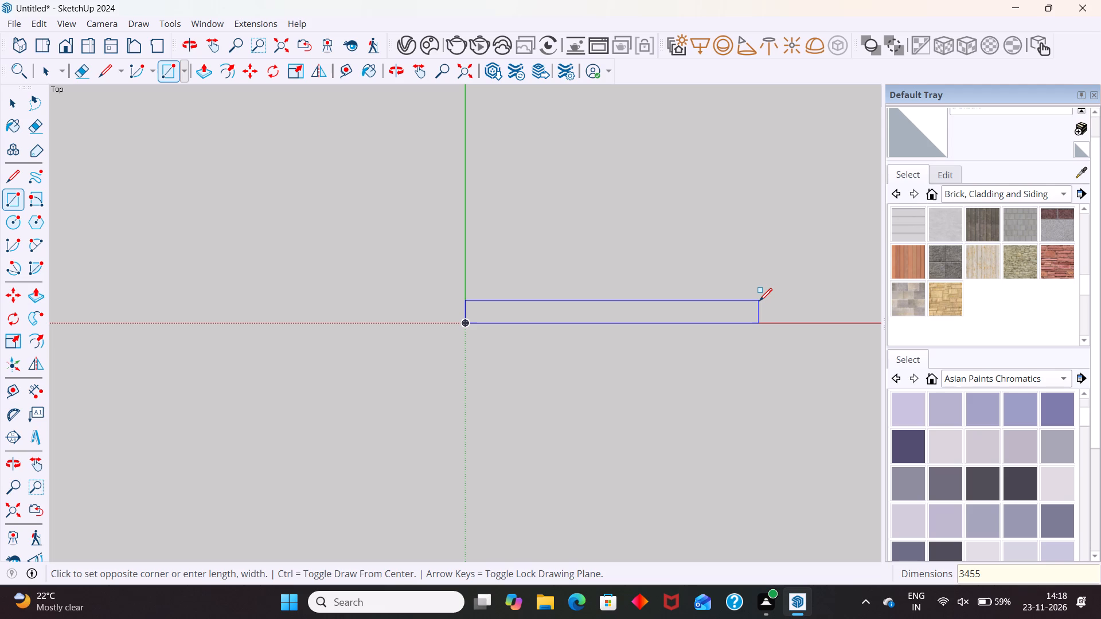
key("comma")
key("6")
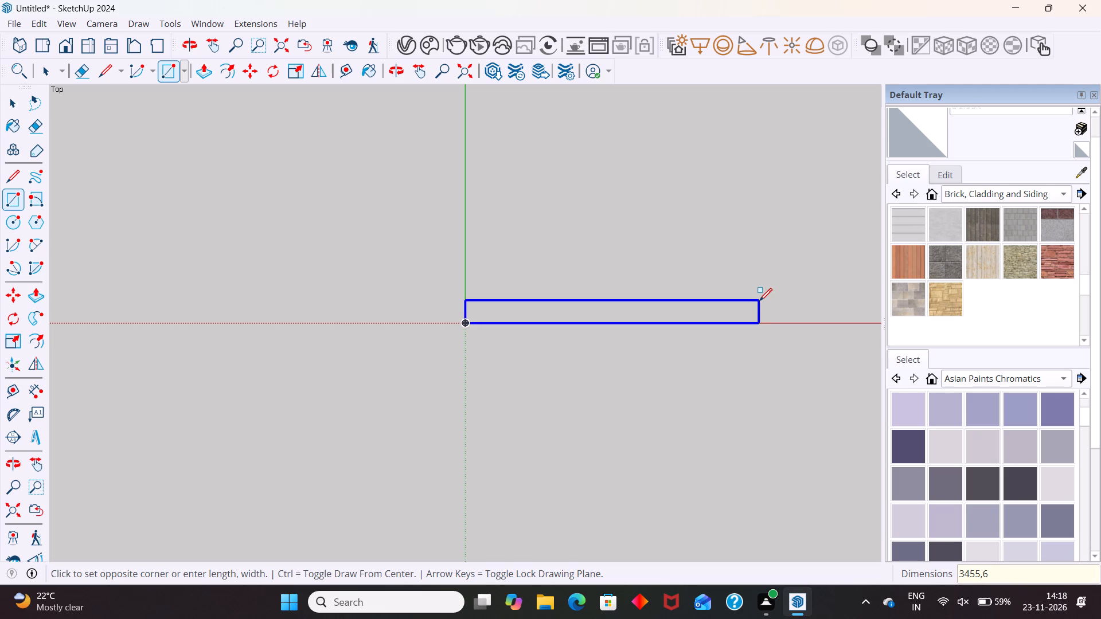
key("shift+quotedbl")
key("Return")
key("space")
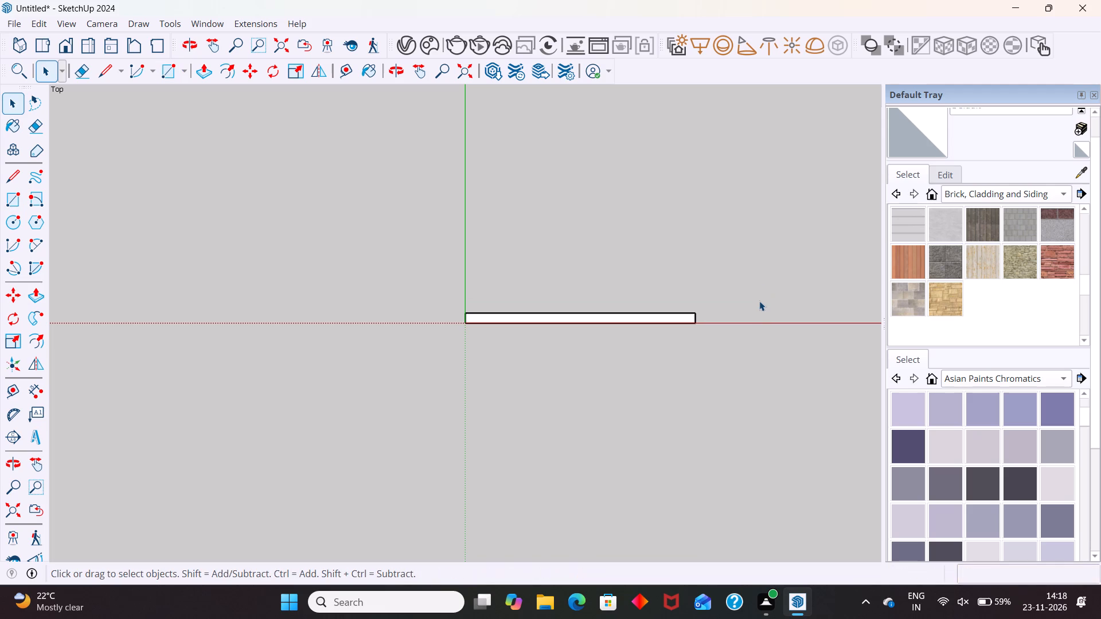
Draw a column rectangle about 368 mm wide and 2' deep from the strip's back corner on the green axis, outward past the strip's end.
scroll(666, 332, "up", 1)
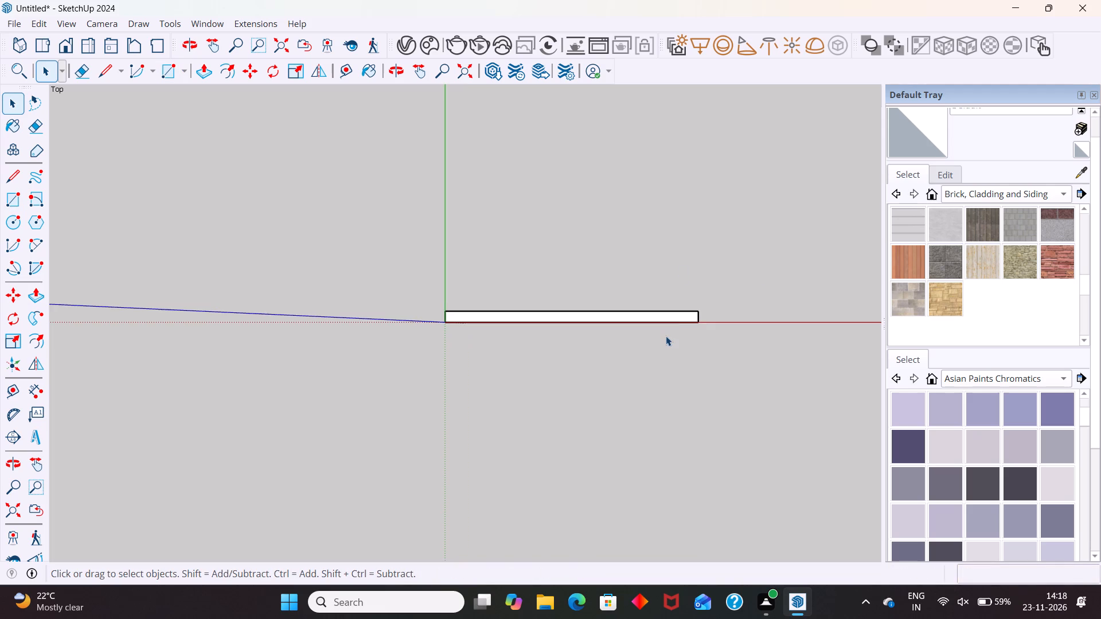
left_click(670, 315)
scroll(402, 316, "up", 1)
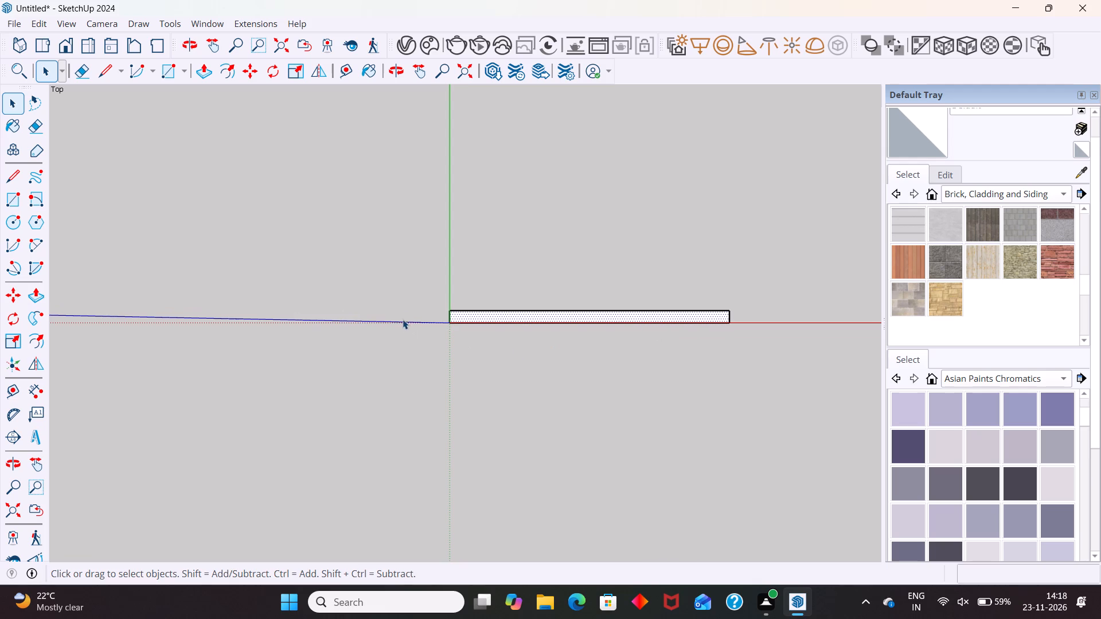
key("r")
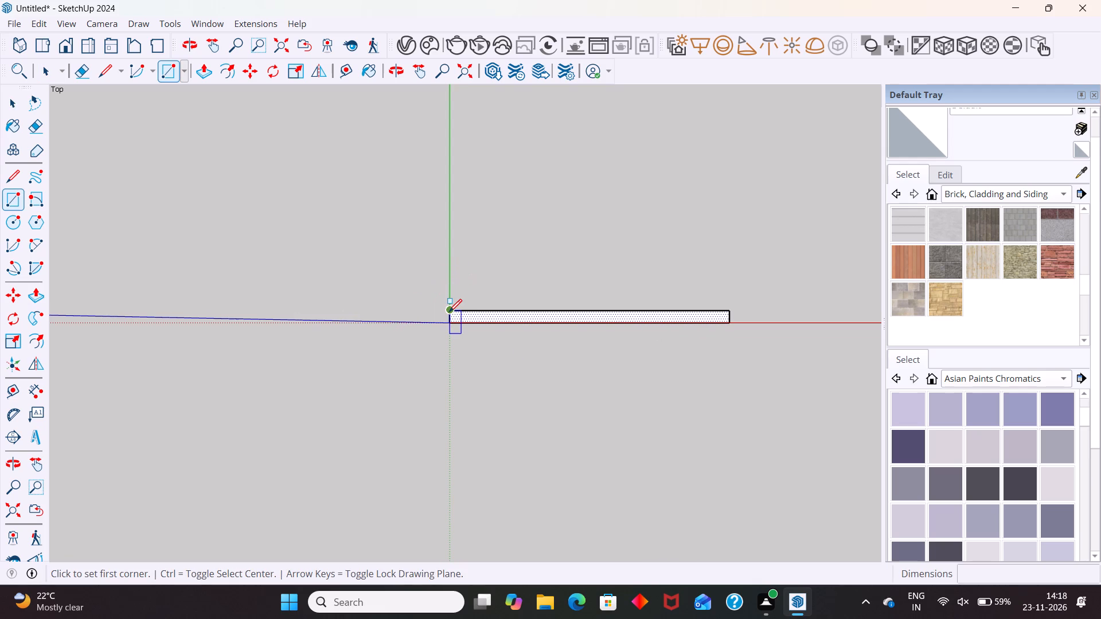
left_click(450, 312)
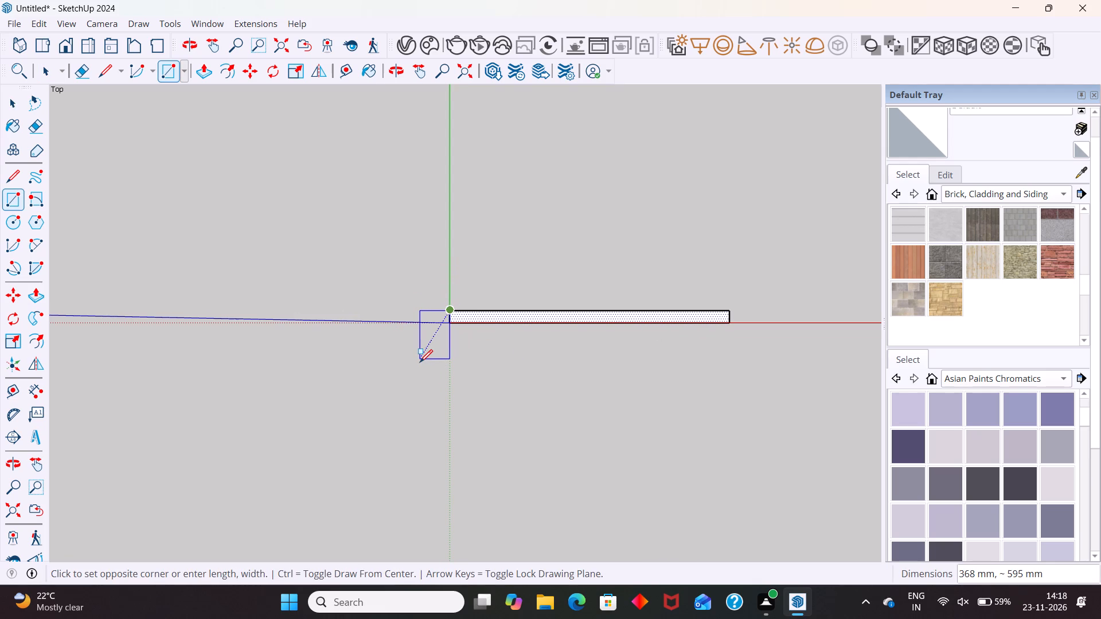
type("9\"")
type(",2'")
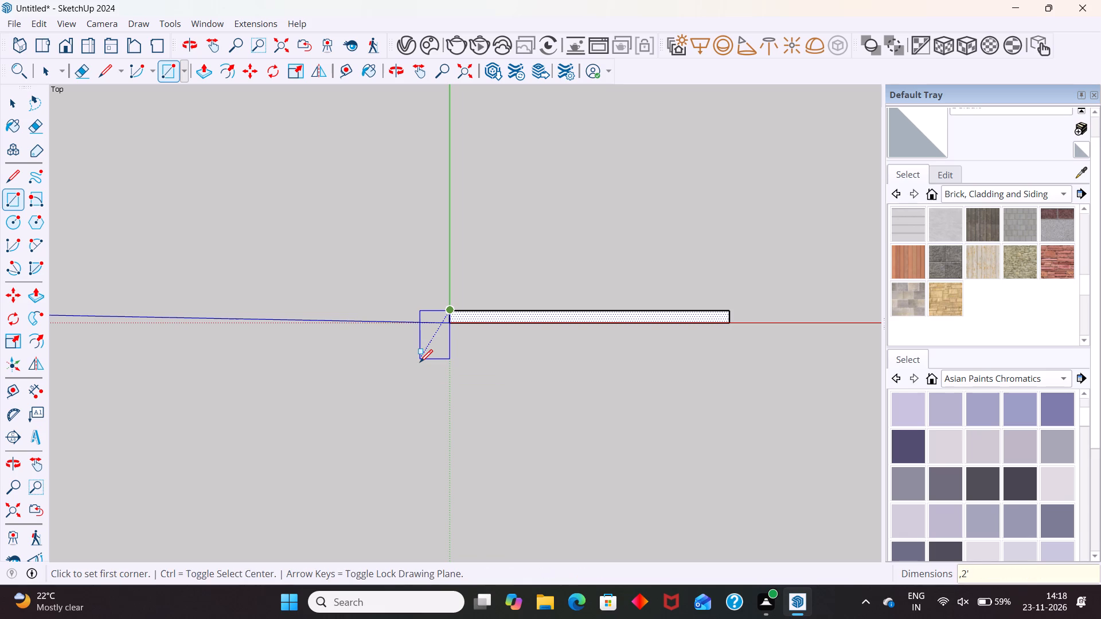
key("Return")
key("space")
Erase the shared edge between the column rectangle and the wall strip, merging them into one L-shaped face.
key("e")
scroll(452, 292, "up", 5)
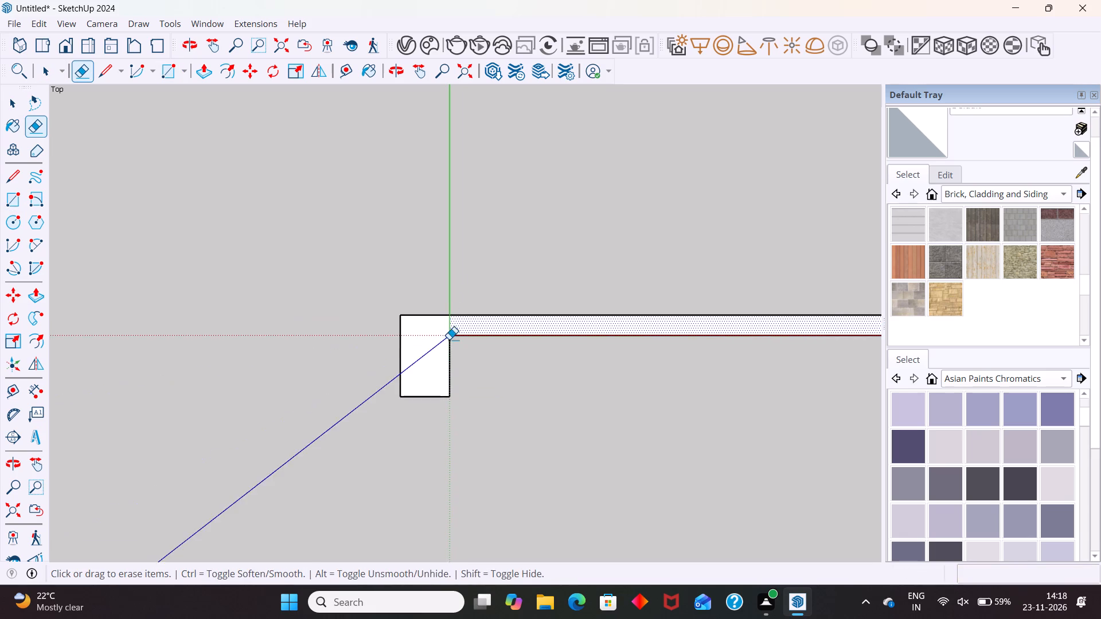
scroll(449, 339, "up", 4)
left_click_drag(456, 320, 446, 314)
key("space")
scroll(455, 322, "down", 4)
Group the L-shaped face together with its edges.
double_click(434, 351)
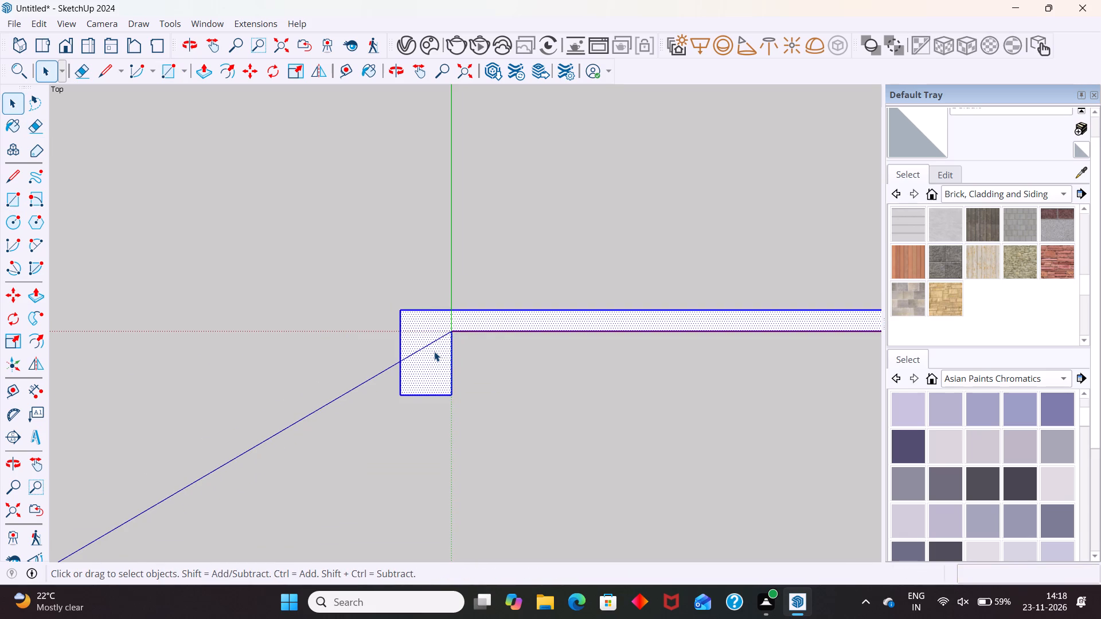
right_click(434, 351)
left_click(477, 134)
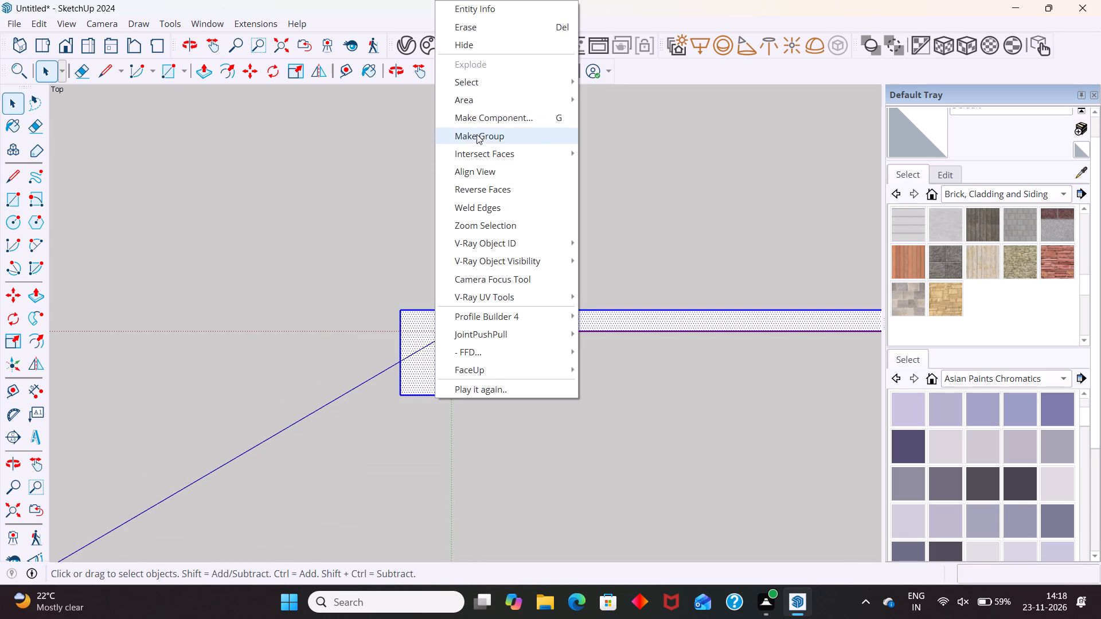
Inside the group, extrude the L-shaped footprint upward 10' with Push/Pull.
scroll(370, 362, "down", 5)
triple_click(413, 372)
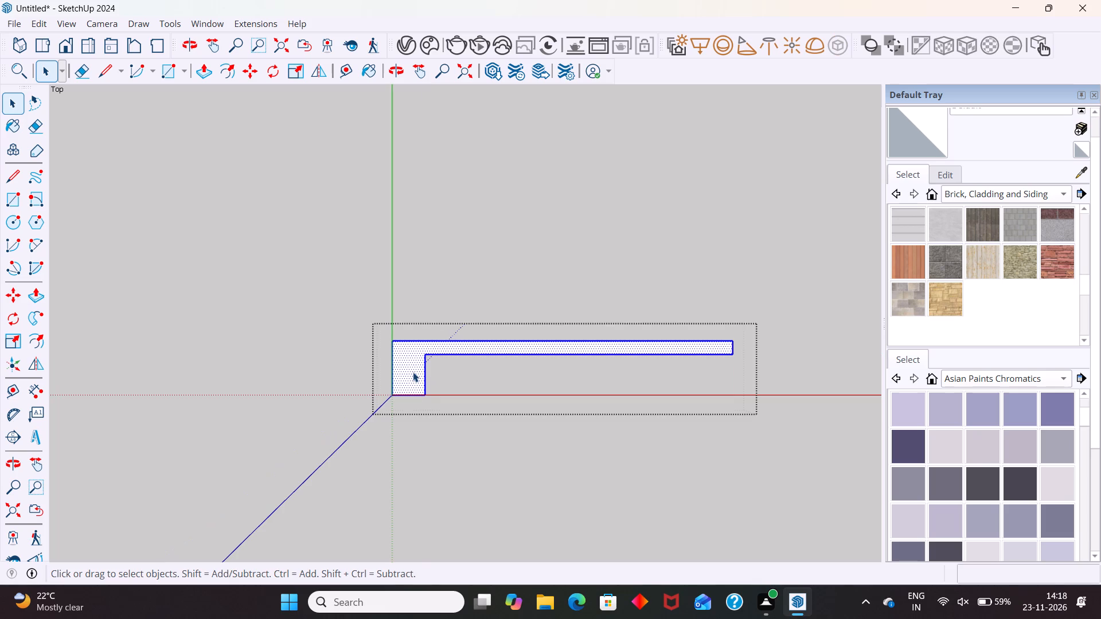
key("p")
left_click(413, 372)
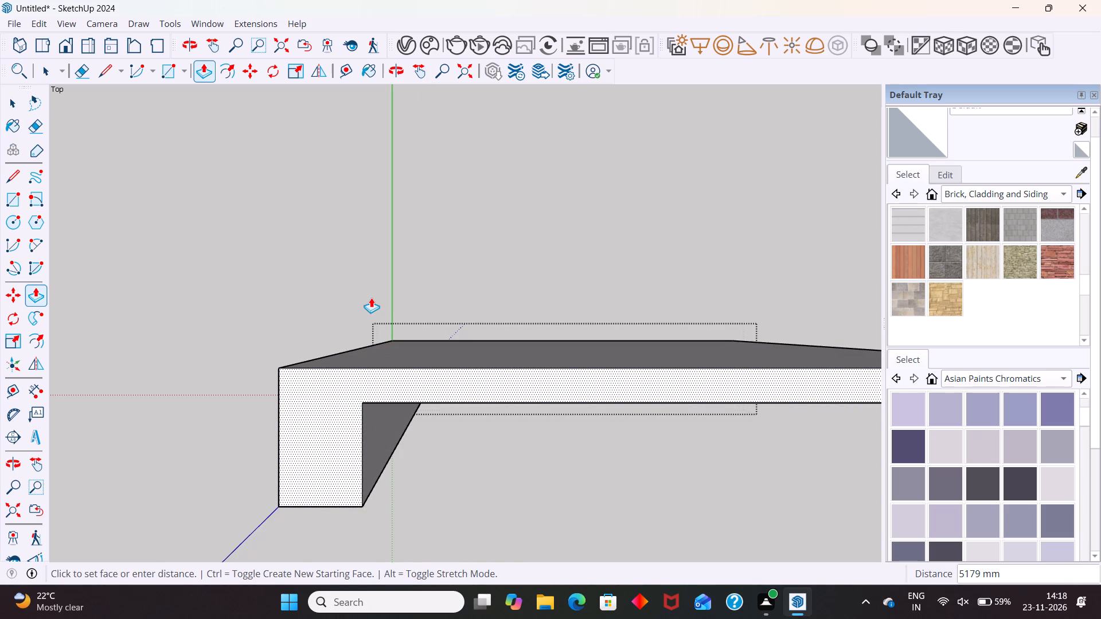
type("10'")
key("Return")
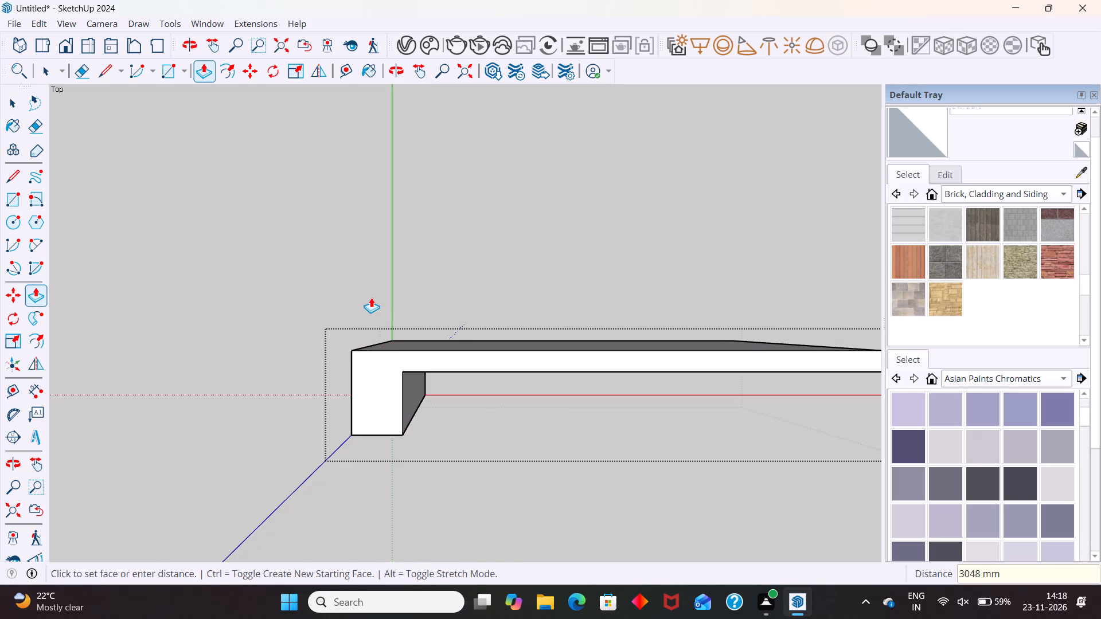
key("space")
Place a vertical guide on the wall's front face, 1200 mm from the inner edge where the column meets the wall.
scroll(384, 335, "down", 7)
middle_click_drag(395, 439, 556, 203)
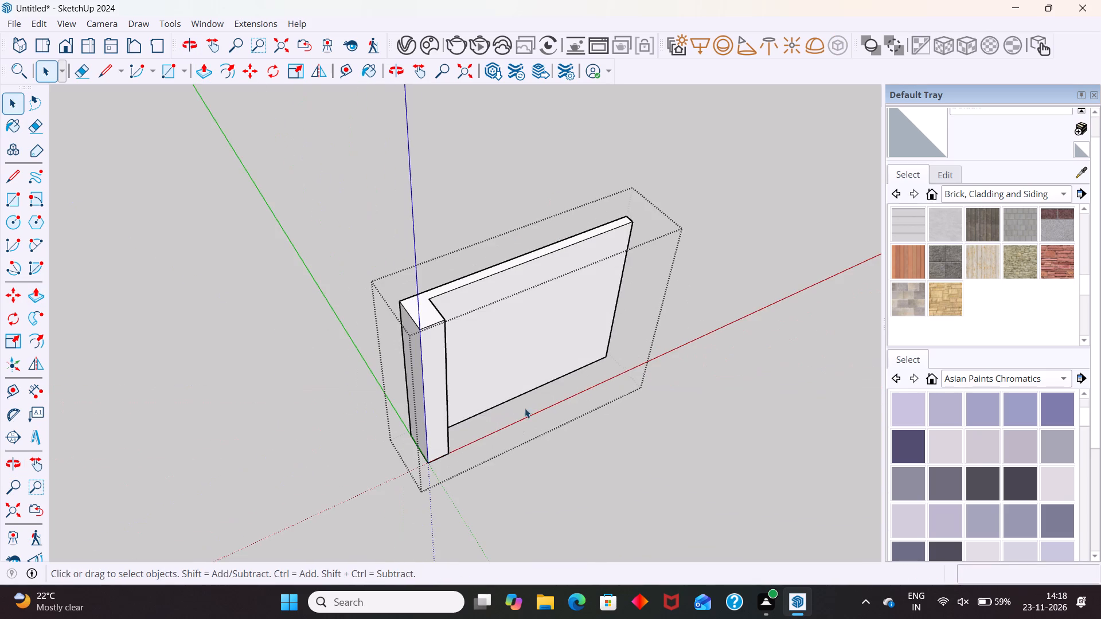
middle_click_drag(468, 417, 405, 249)
scroll(402, 426, "down", 4)
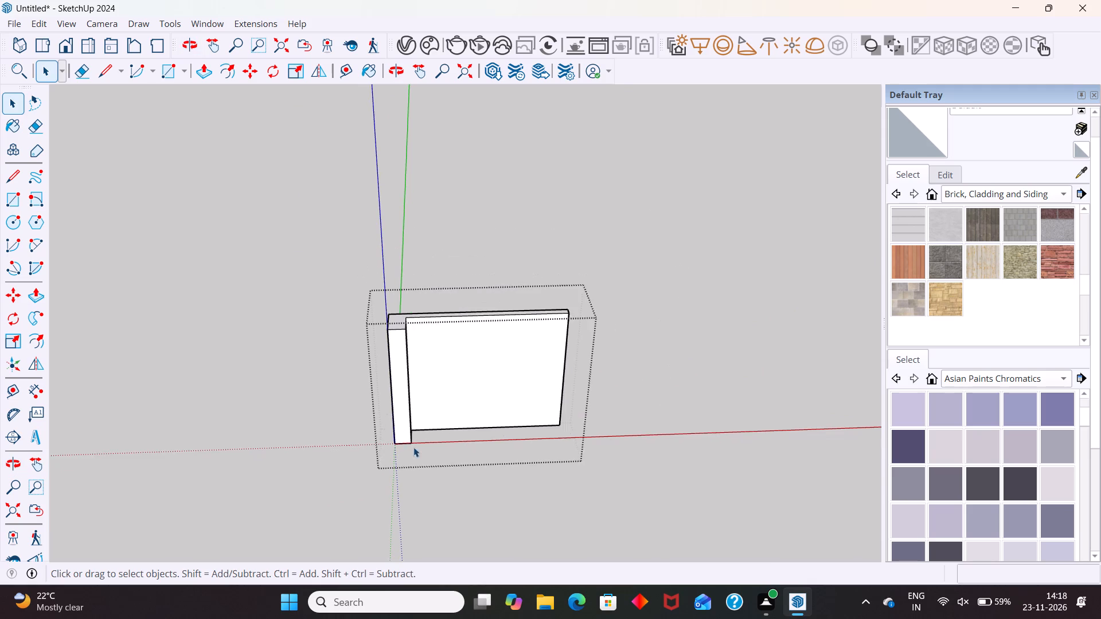
middle_click_drag(395, 451, 393, 344)
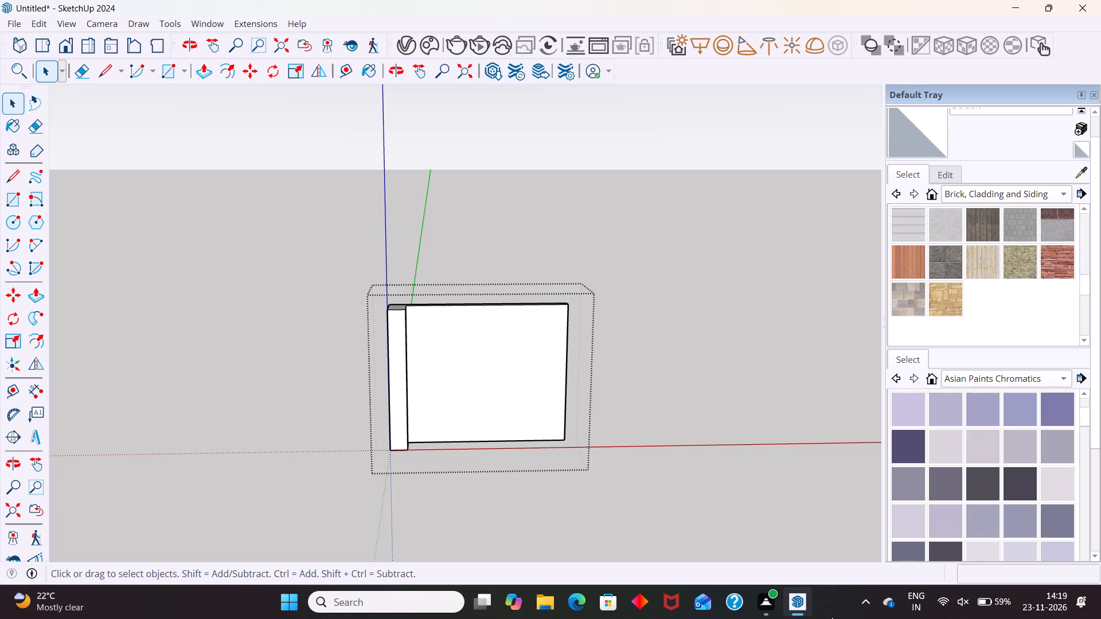
scroll(482, 347, "up", 3)
middle_click_drag(440, 420, 360, 422)
scroll(446, 412, "up", 5)
middle_click_drag(428, 428, 411, 477)
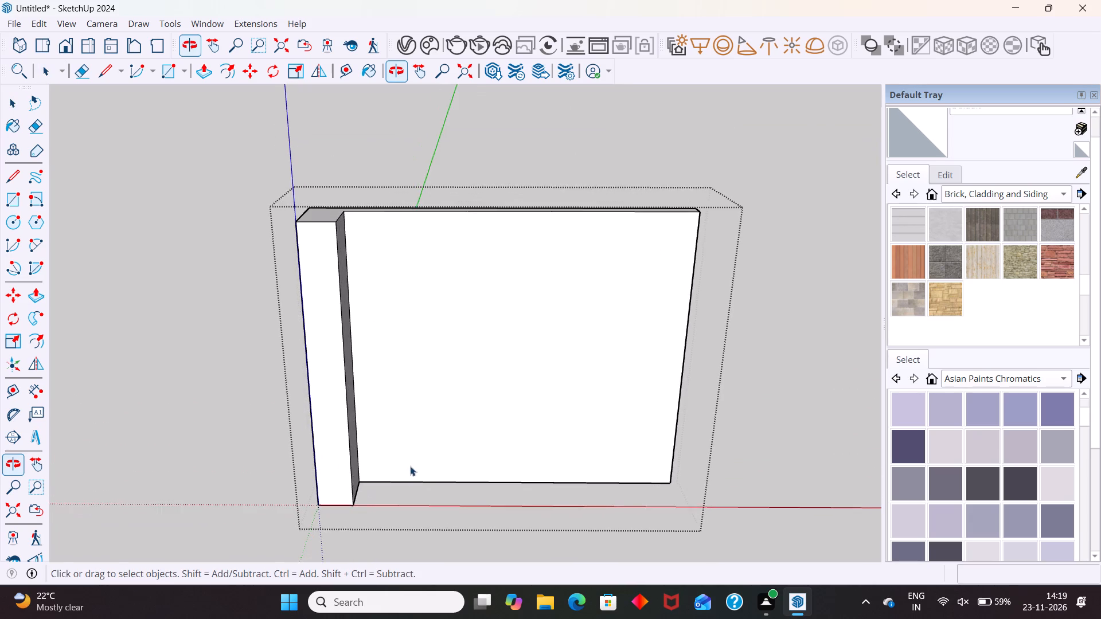
scroll(411, 464, "down", 5)
key("t")
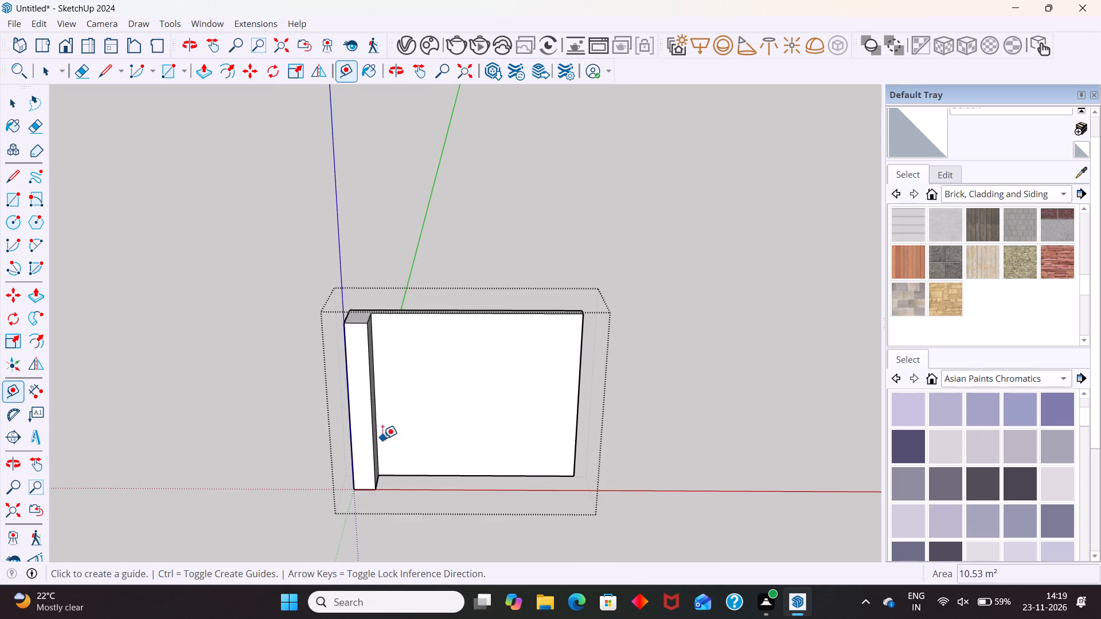
middle_click_drag(389, 442, 317, 425)
scroll(385, 420, "up", 2)
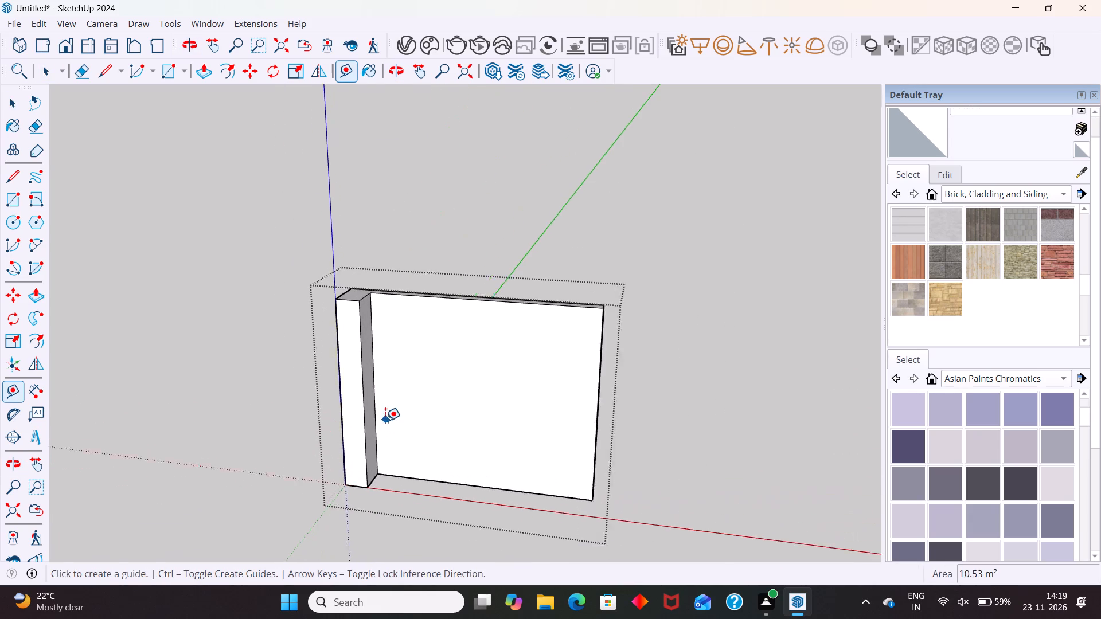
scroll(385, 421, "up", 2)
left_click(373, 433)
type("12")
type("00")
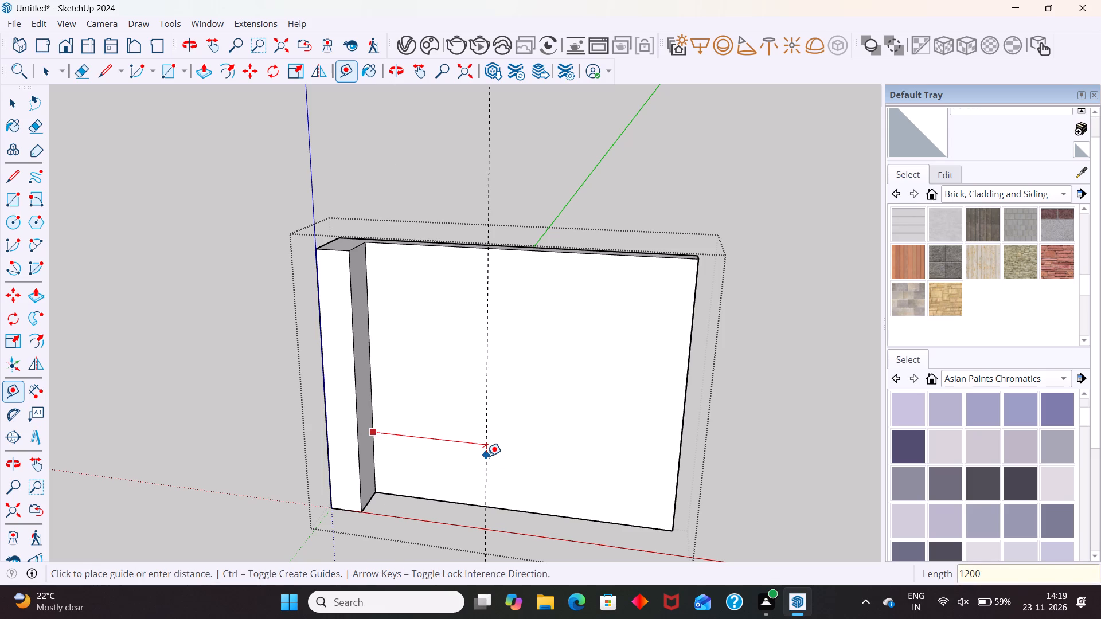
key("Return")
key("space")
Draw a vertical line along the guide from the wall face's bottom edge to its top edge.
type("L")
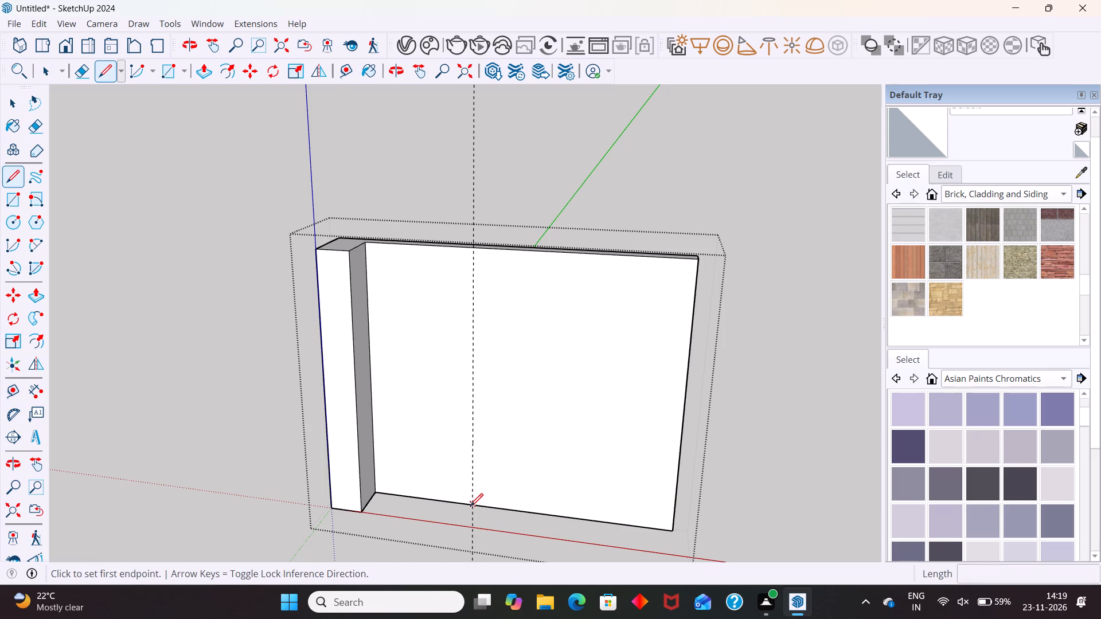
left_click(470, 506)
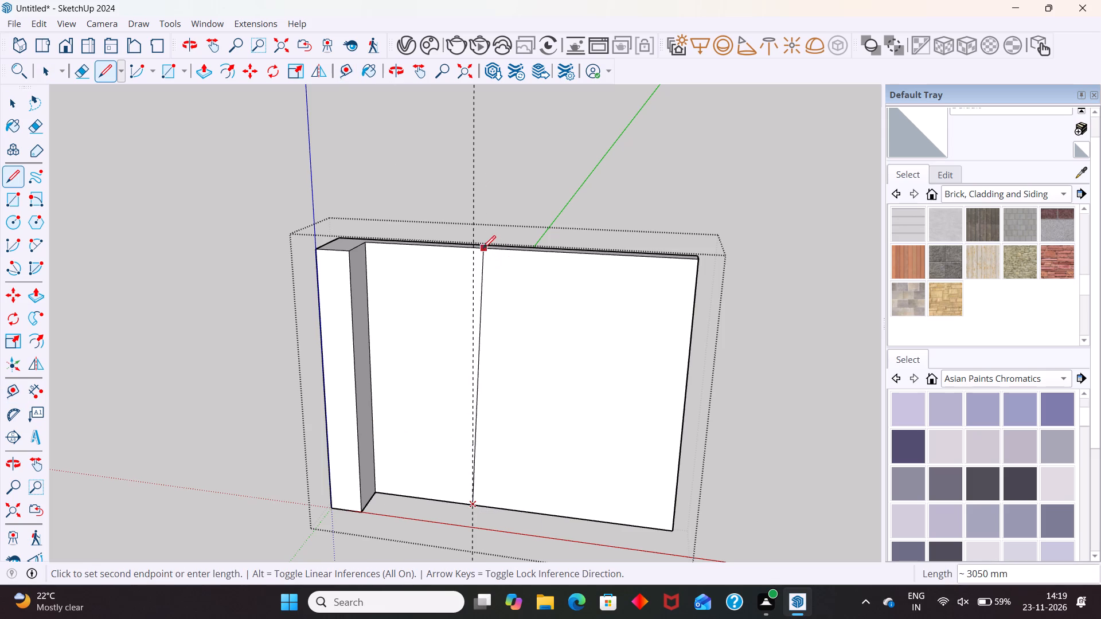
left_click(475, 248)
key("space")
scroll(487, 291, "down", 4)
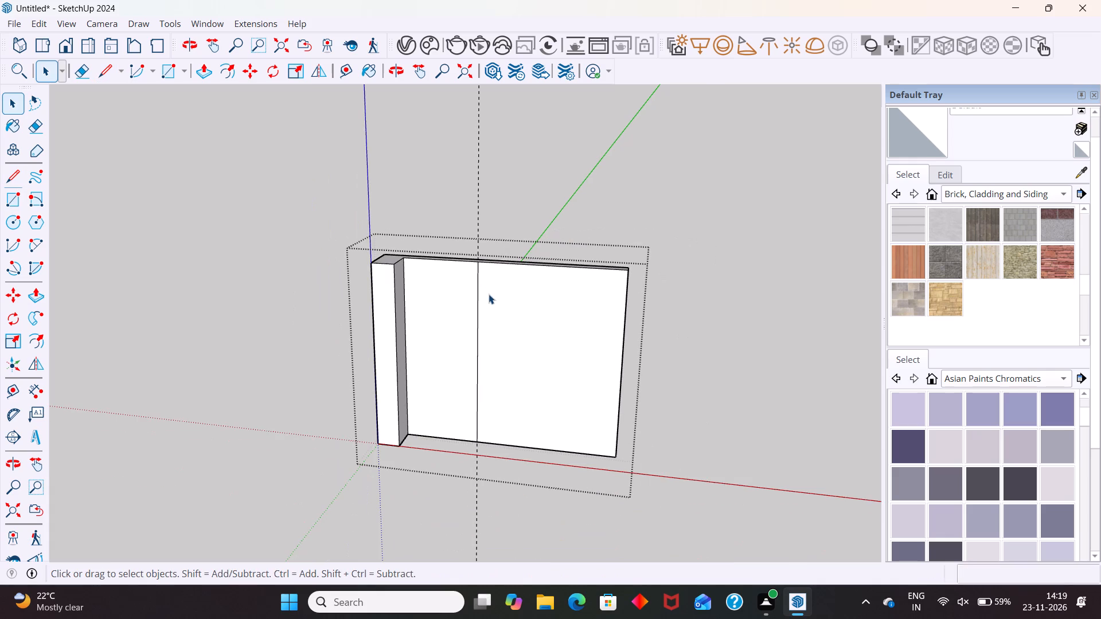
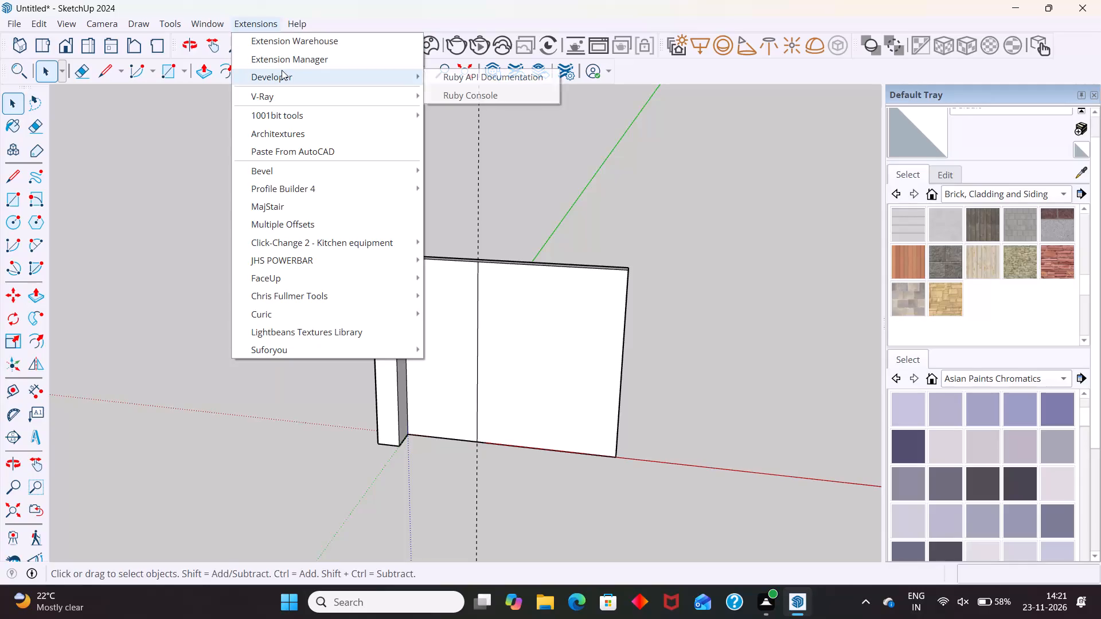
Install the extension file cts-pbr-studio-pro-v100-plugin-1.0.0 from the Downloads folder through the Extension Manager.
left_click(288, 61)
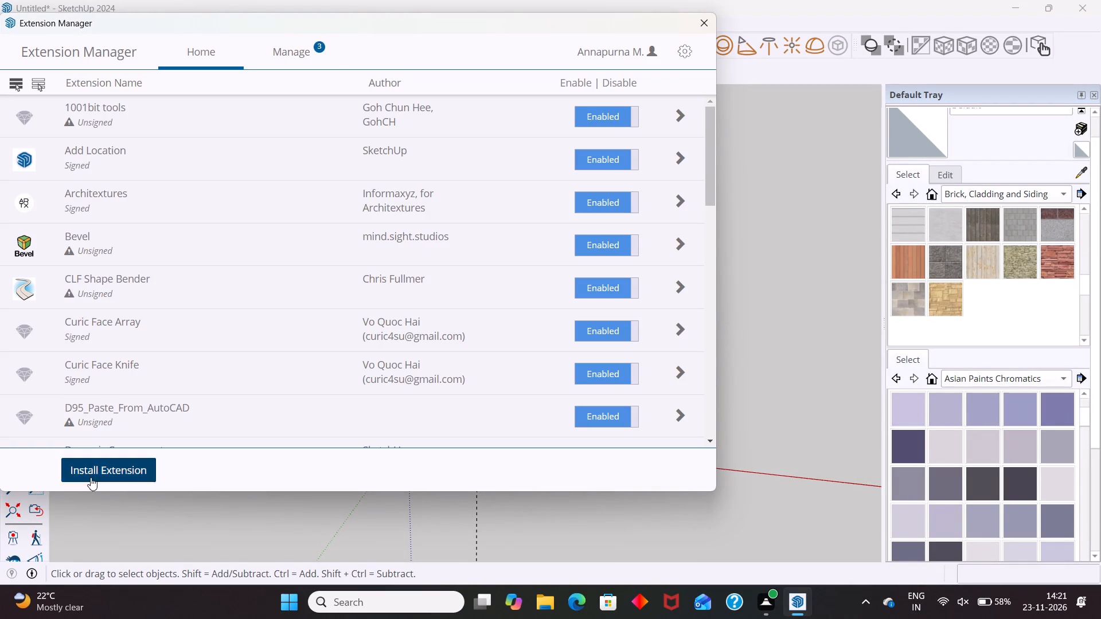
left_click(103, 471)
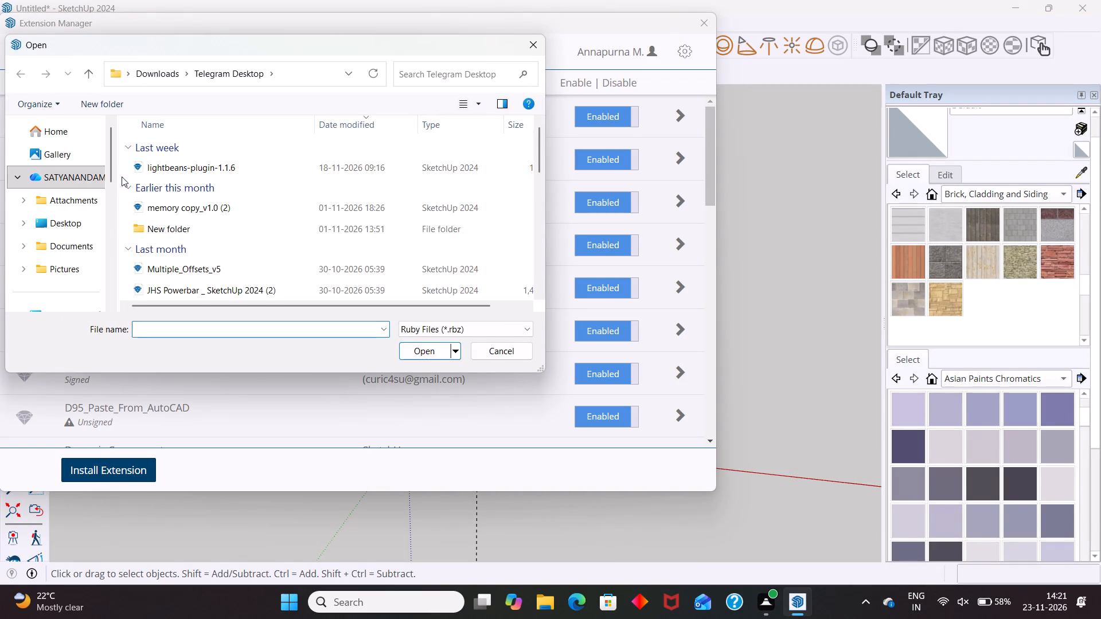
scroll(74, 250, "down", 2)
left_click(81, 197)
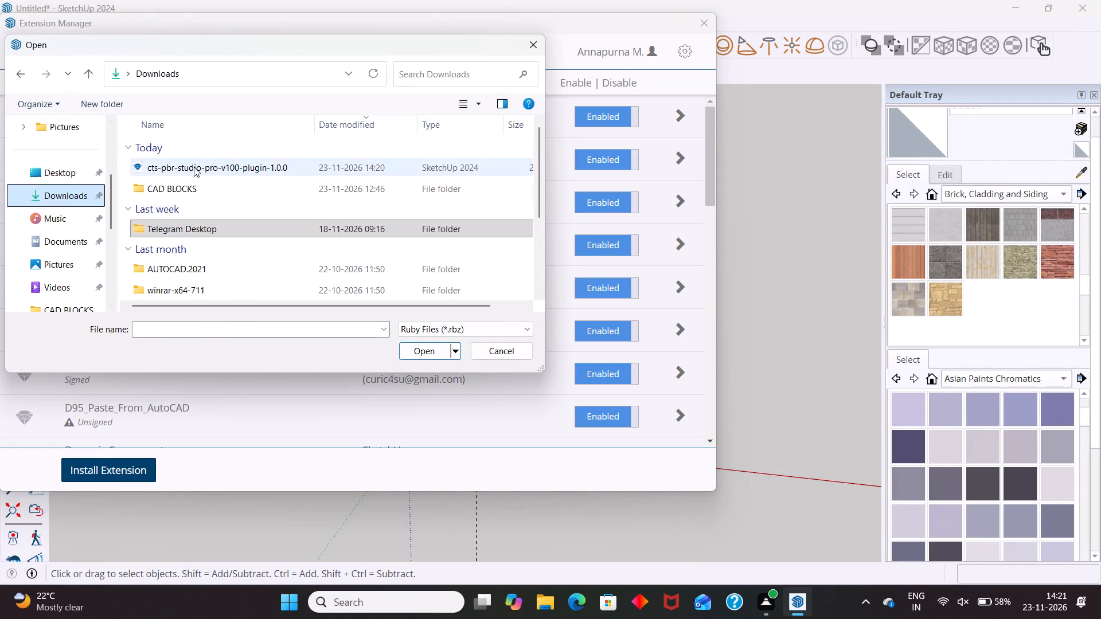
left_click(209, 164)
left_click(435, 348)
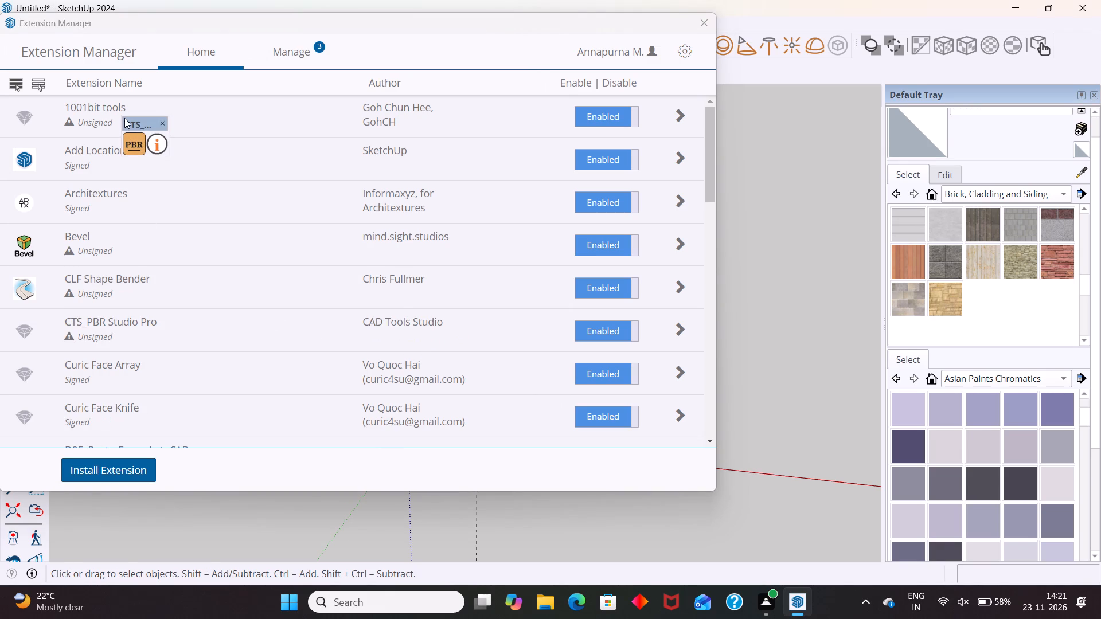
Dock the new CTS_PBR Studio Pro toolbar above the drawing area and close the Extension Manager.
left_click_drag(128, 123, 786, 66)
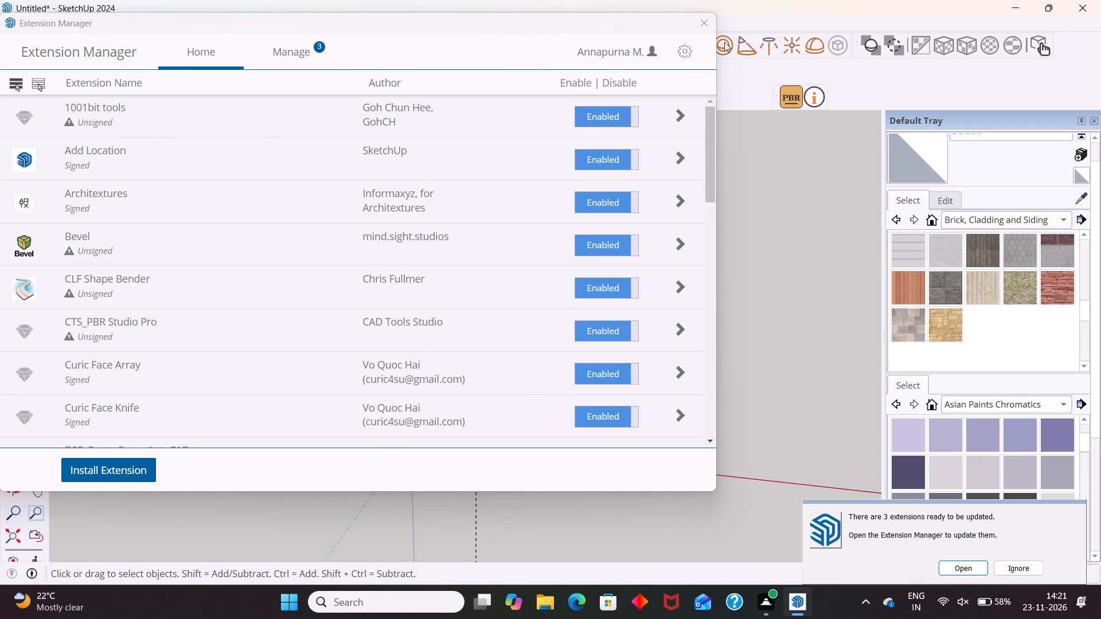
left_click(707, 19)
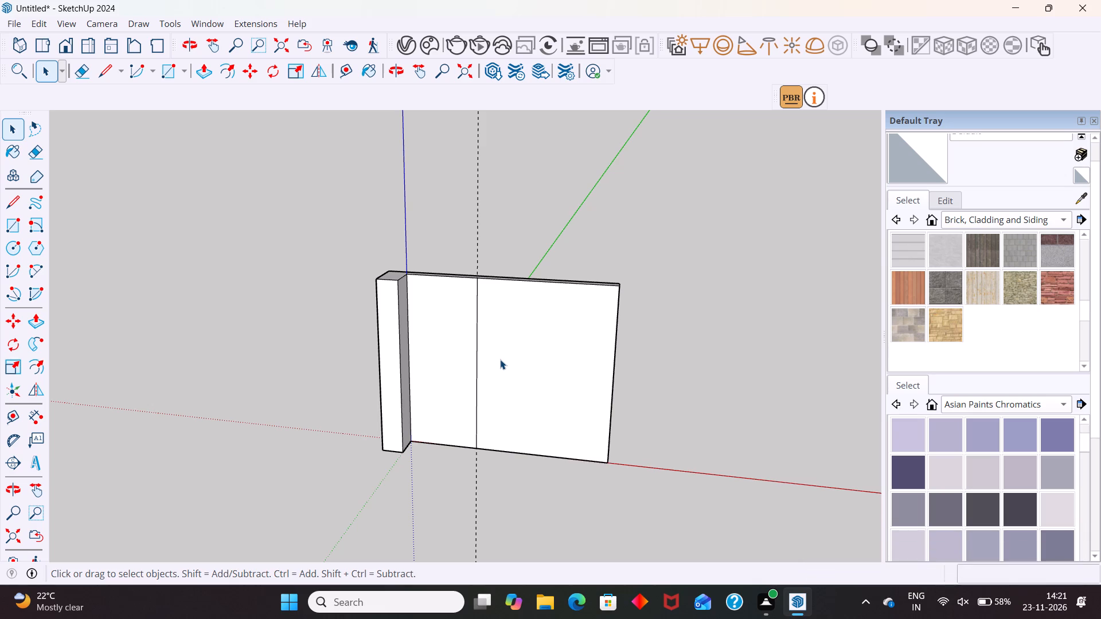
Delete the vertical guide and the vertical dividing line on the grouped wall's front face.
type("0.")
left_click(477, 258)
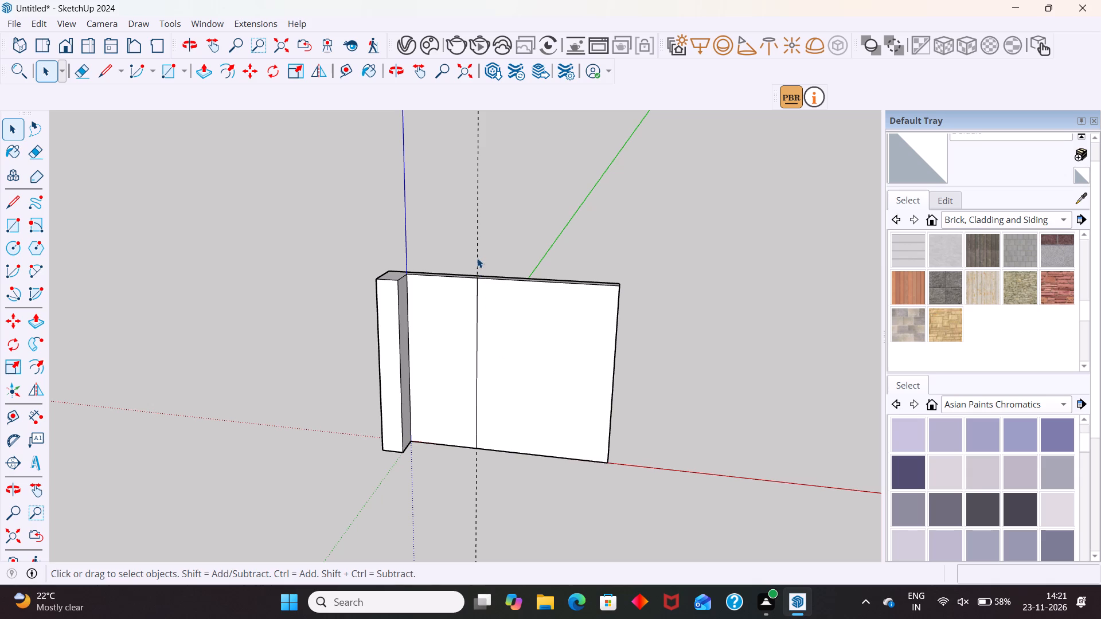
left_click(478, 256)
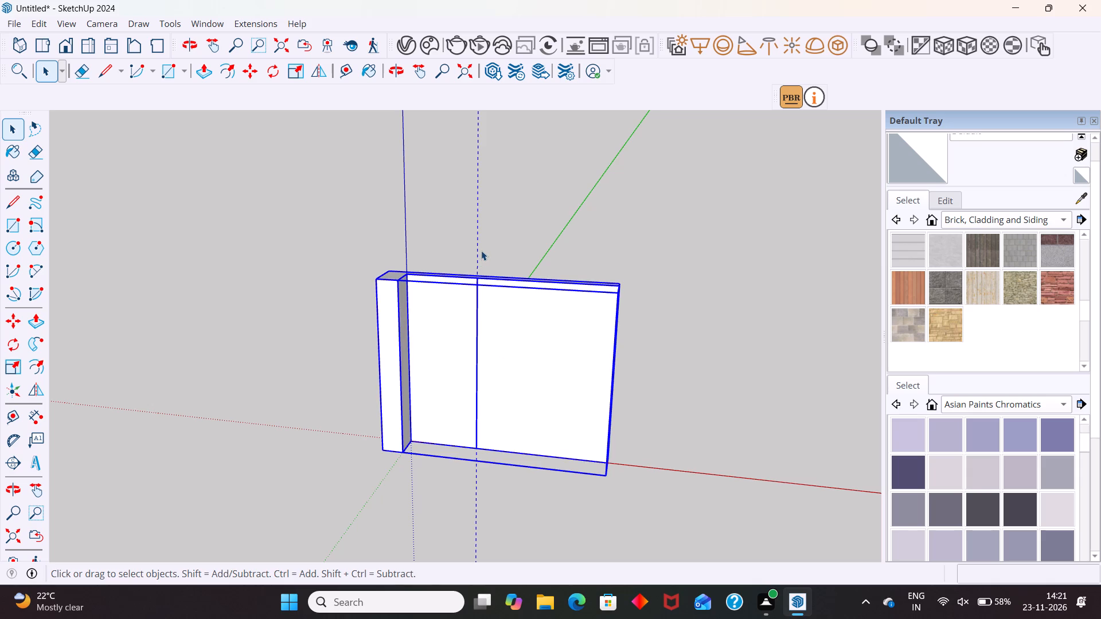
triple_click(478, 246)
key("Delete")
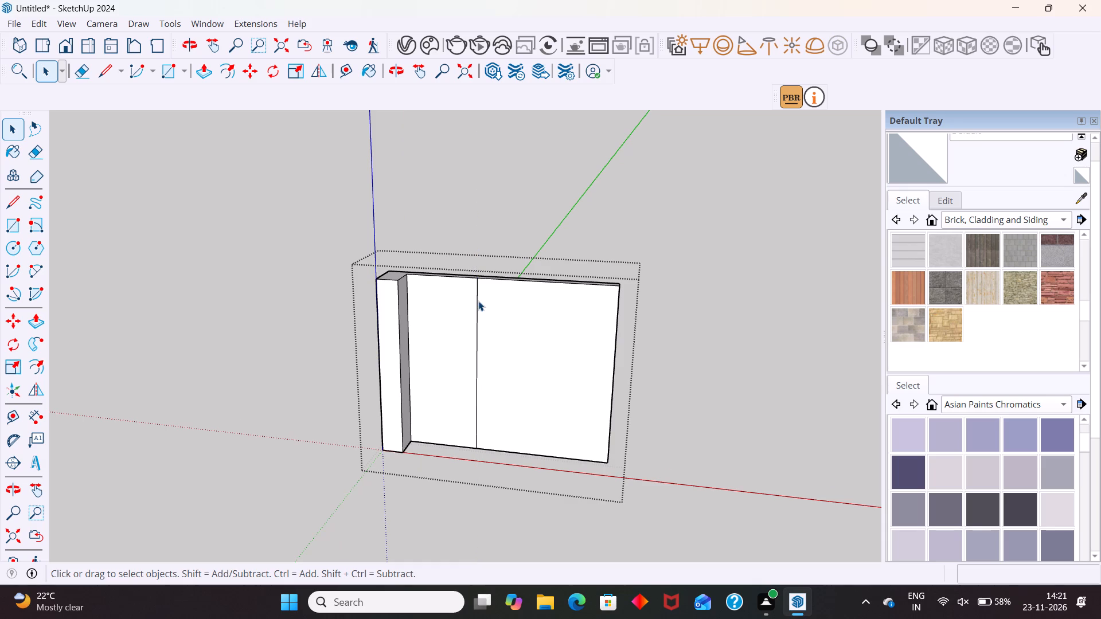
left_click(478, 301)
key("Delete")
left_click(569, 204)
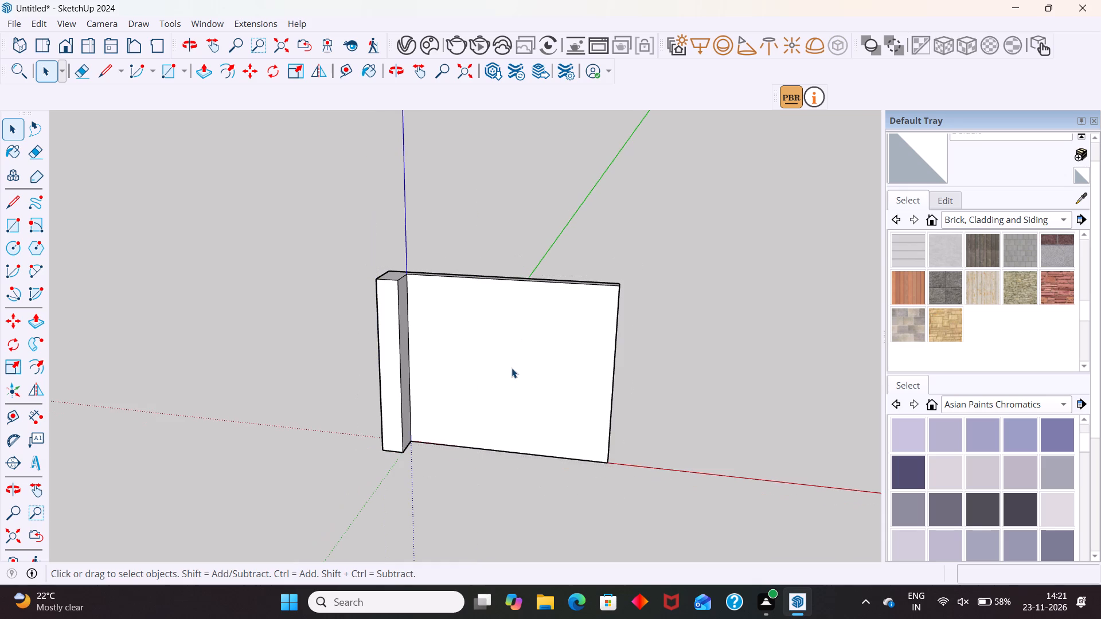
Inside the group, paint the wall's front face with the Brick Antique 01 material and exit the group.
left_click(512, 368)
left_click(563, 415)
double_click(556, 386)
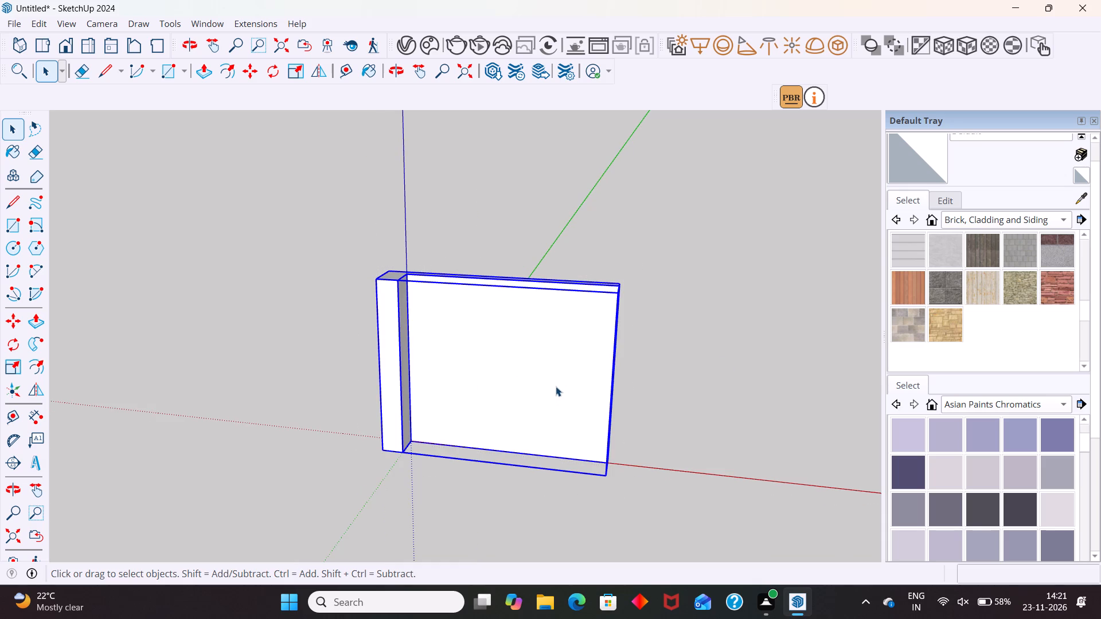
scroll(1063, 251, "up", 4)
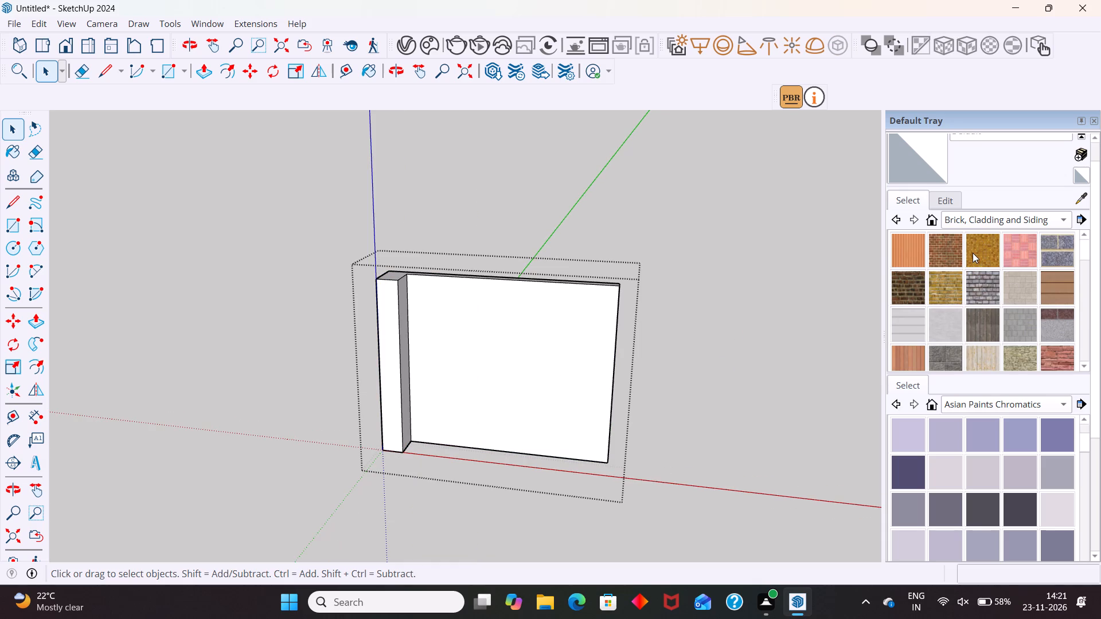
left_click(937, 245)
left_click(522, 355)
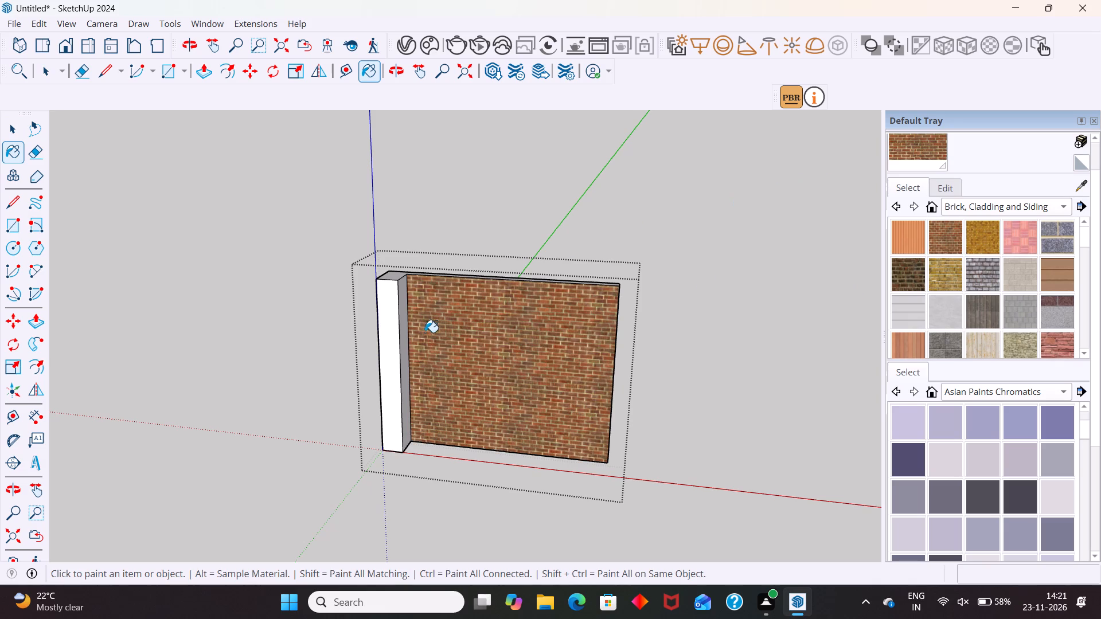
key("space")
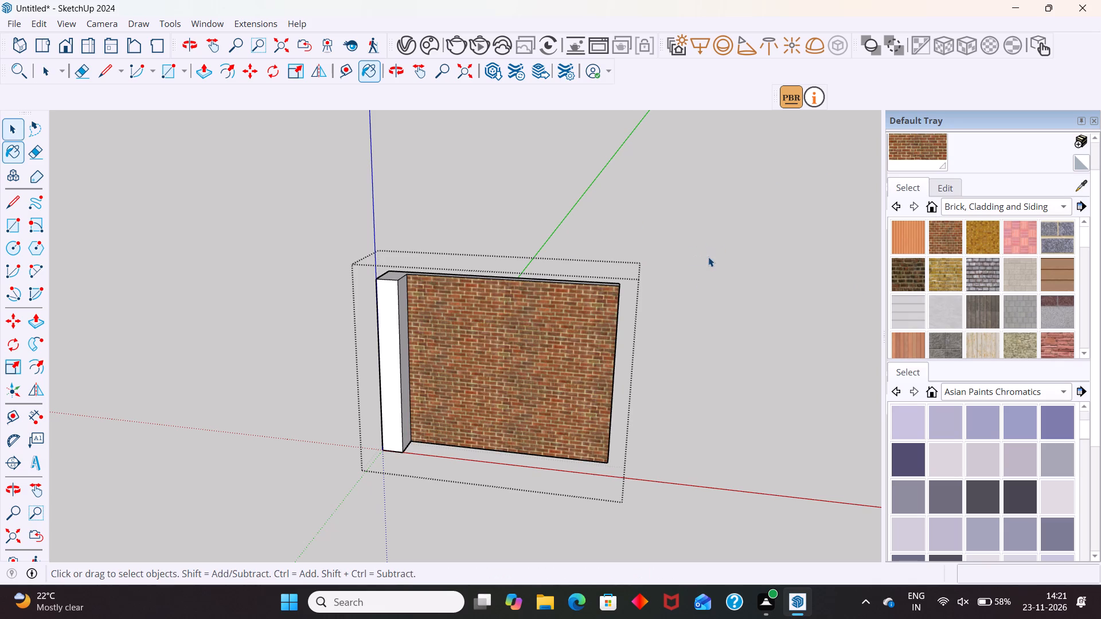
left_click(708, 255)
Open CTS_PBR Studio Pro with the brick material and look through its texture maps.
left_click(792, 99)
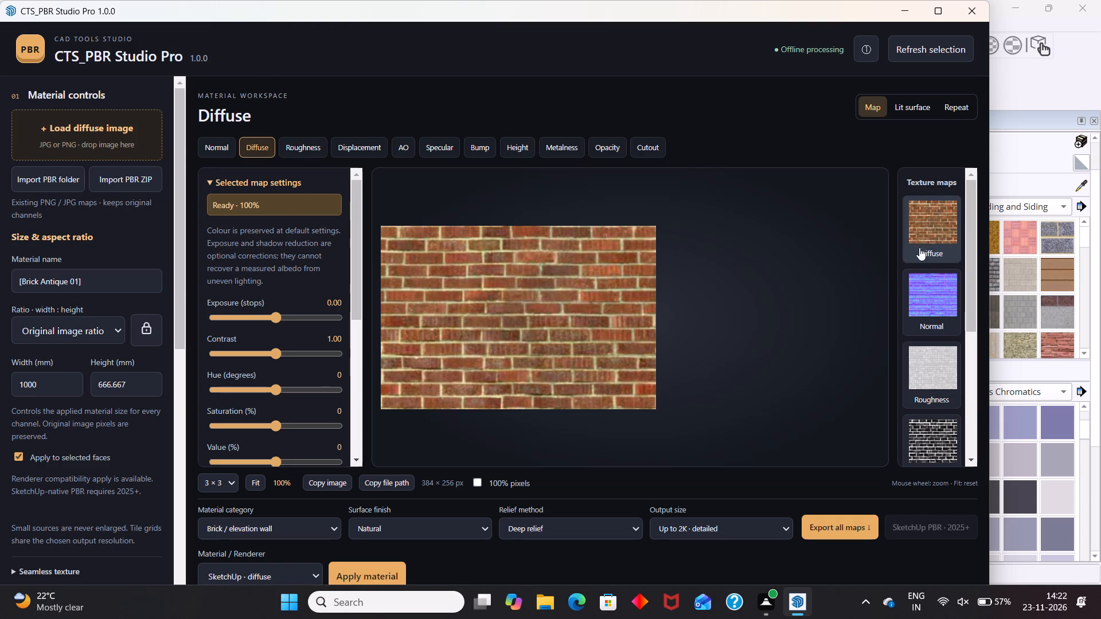
scroll(919, 325, "down", 11)
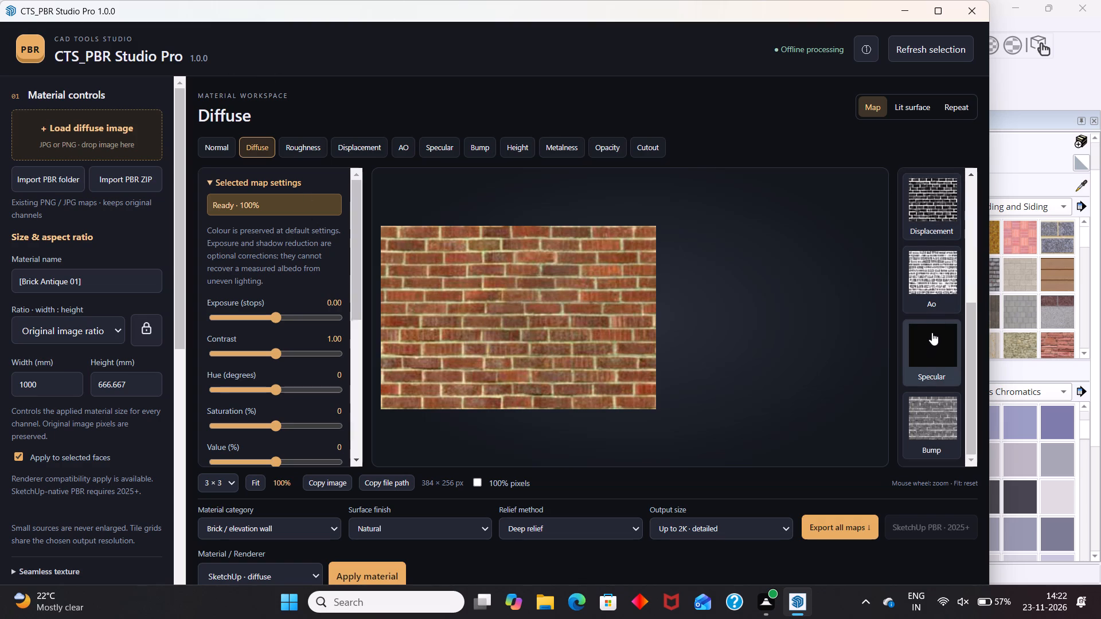
scroll(932, 332, "down", 2)
scroll(932, 332, "up", 20)
scroll(932, 332, "up", 2)
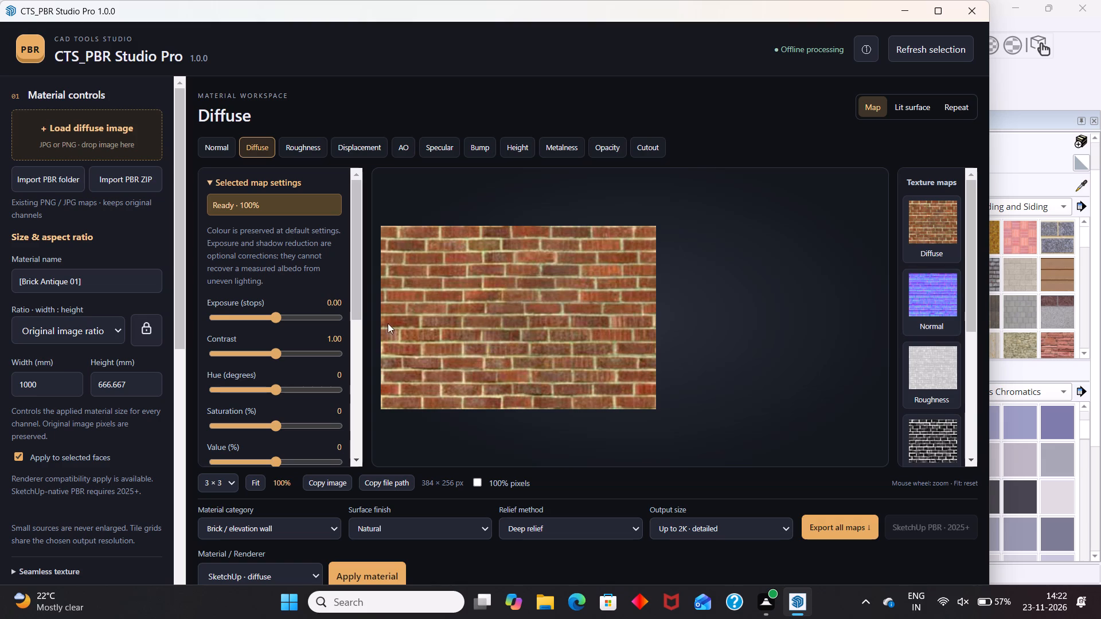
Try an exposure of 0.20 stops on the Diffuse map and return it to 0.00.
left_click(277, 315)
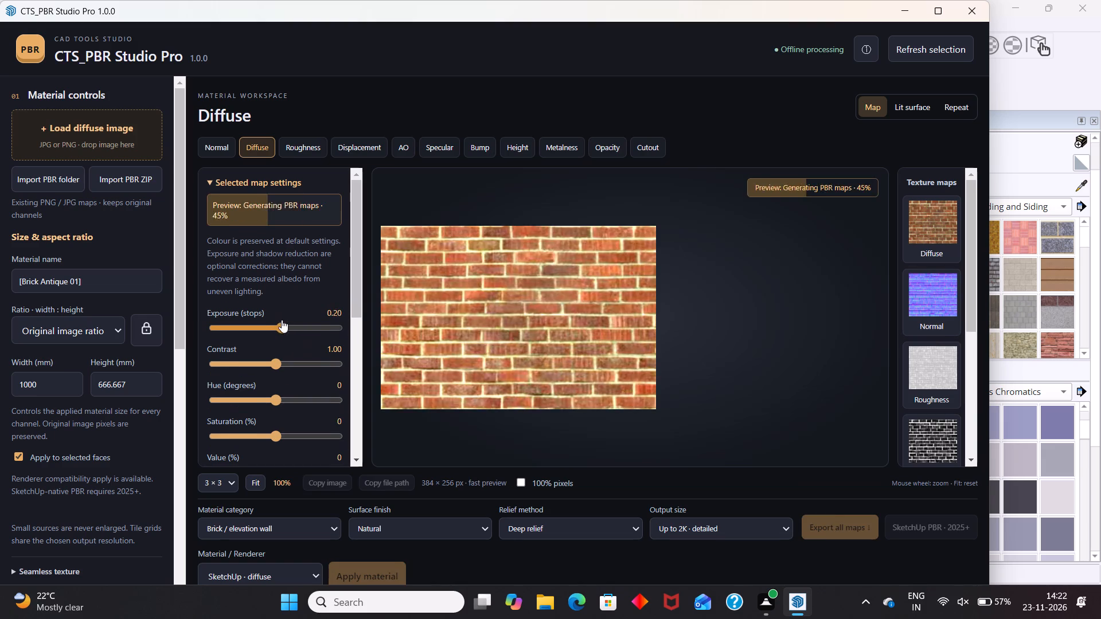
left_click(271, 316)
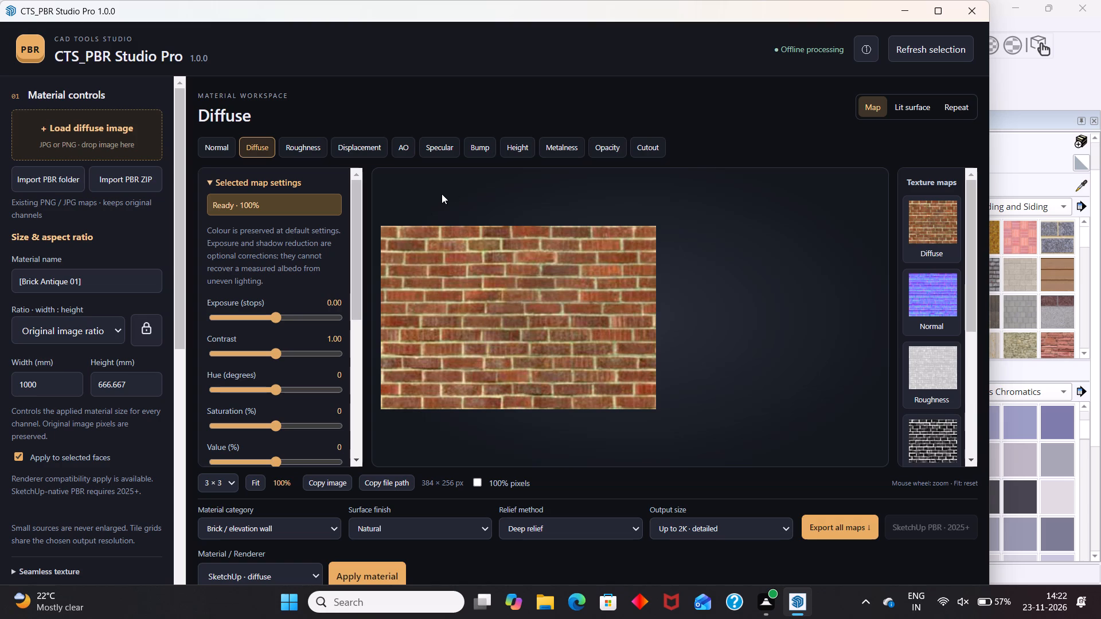
Examine the Displacement map, return to the Diffuse map, and review the material's renderer and export settings.
left_click(359, 147)
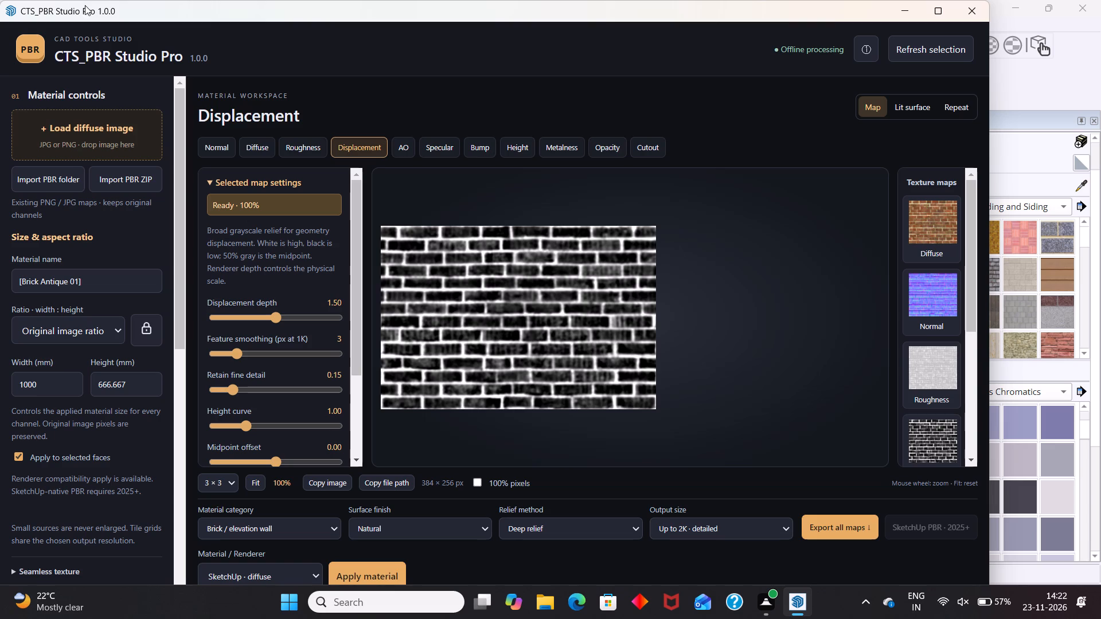
left_click(244, 144)
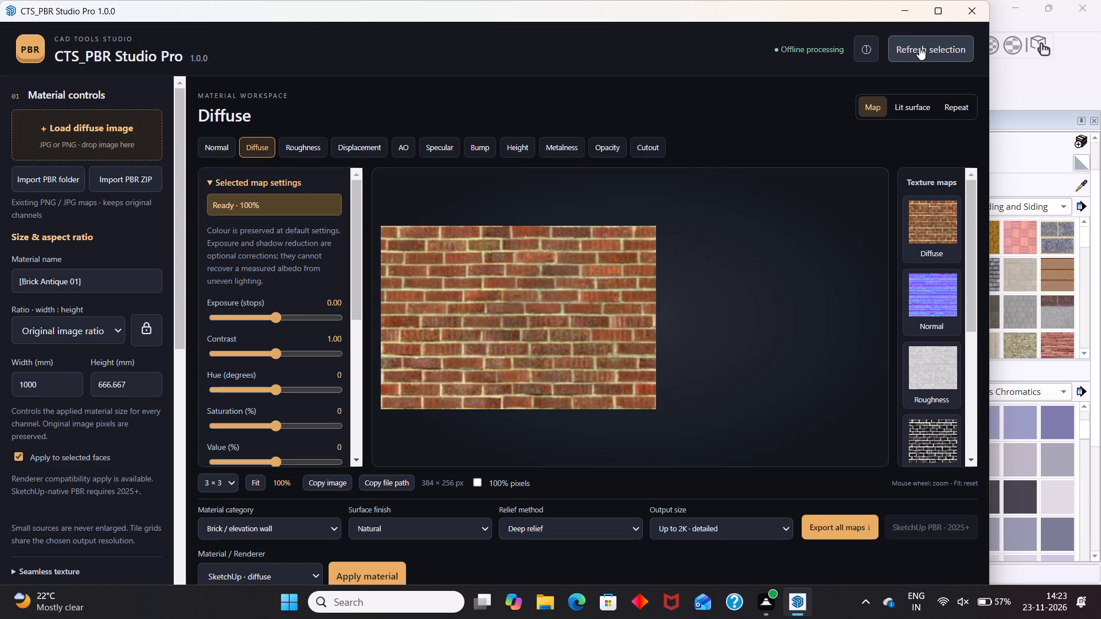
key("f")
key("f")
scroll(120, 405, "down", 10)
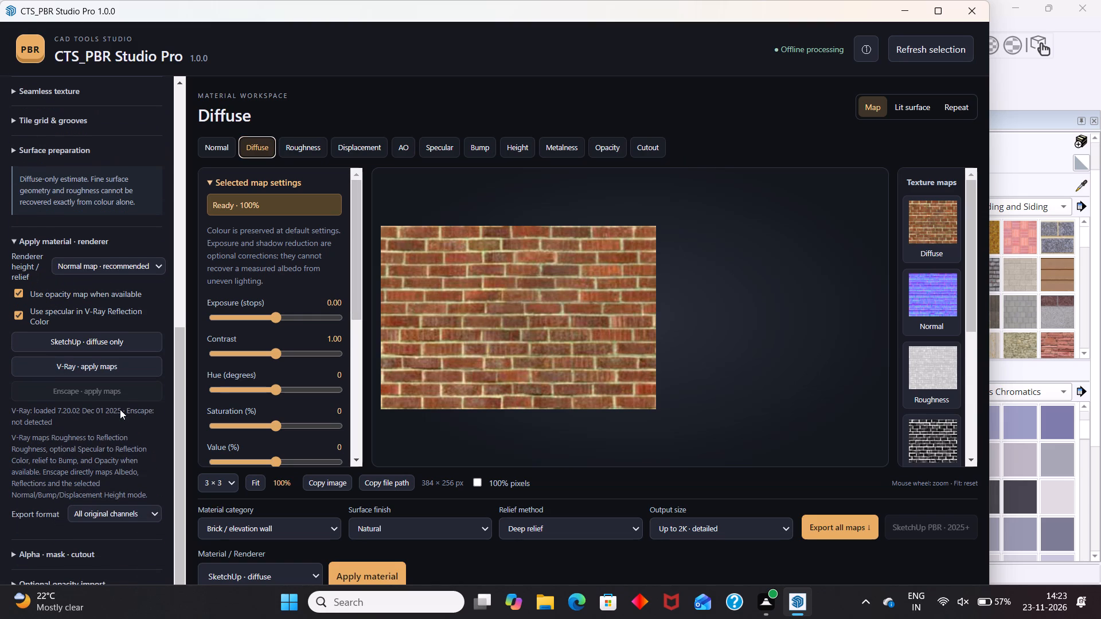
scroll(120, 406, "down", 11)
Refresh the selection in CTS_PBR Studio Pro.
left_click(935, 50)
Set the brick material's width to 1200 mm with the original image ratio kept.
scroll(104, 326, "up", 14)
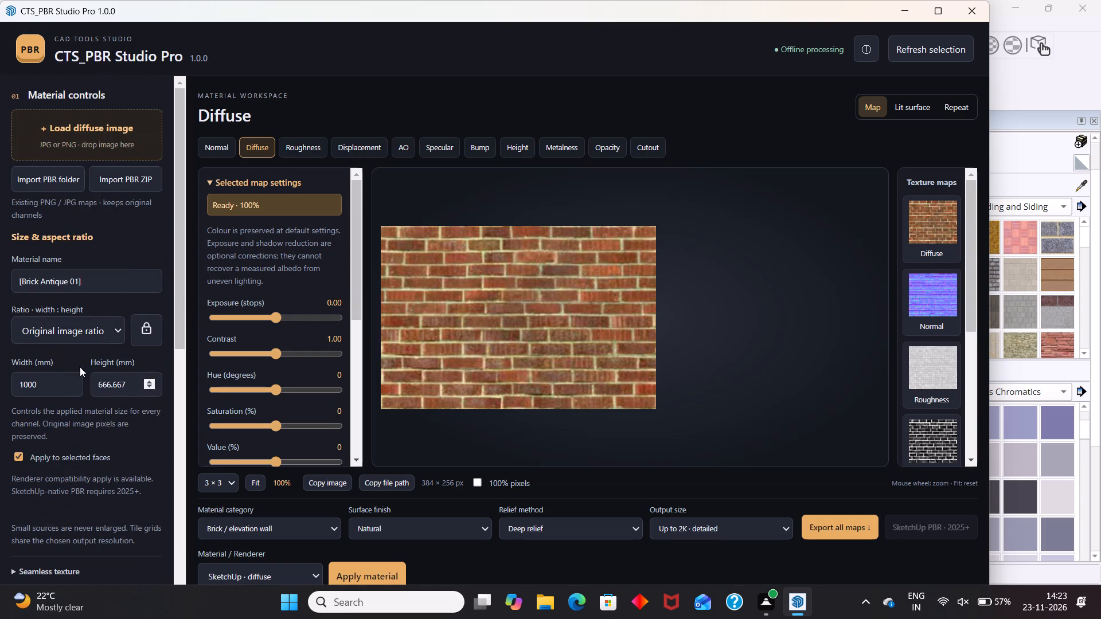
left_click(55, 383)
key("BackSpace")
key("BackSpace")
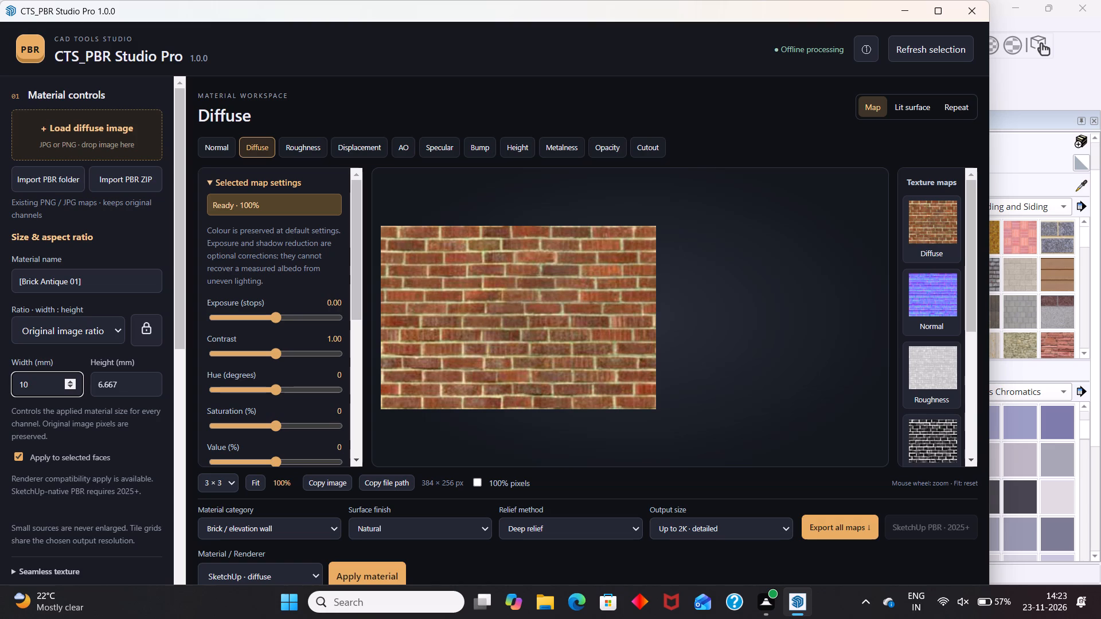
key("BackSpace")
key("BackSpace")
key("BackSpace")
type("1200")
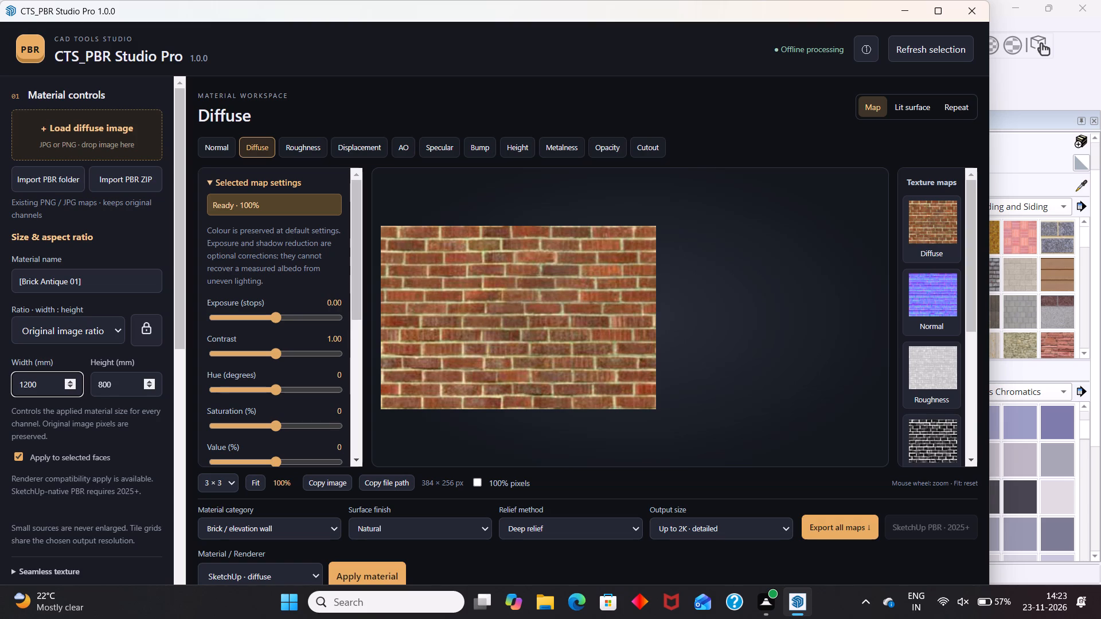
Set the brick material's height to 2400 mm, keeping the original image ratio so the width follows to 3600 mm.
left_click(120, 382)
key("BackSpace")
key("BackSpace")
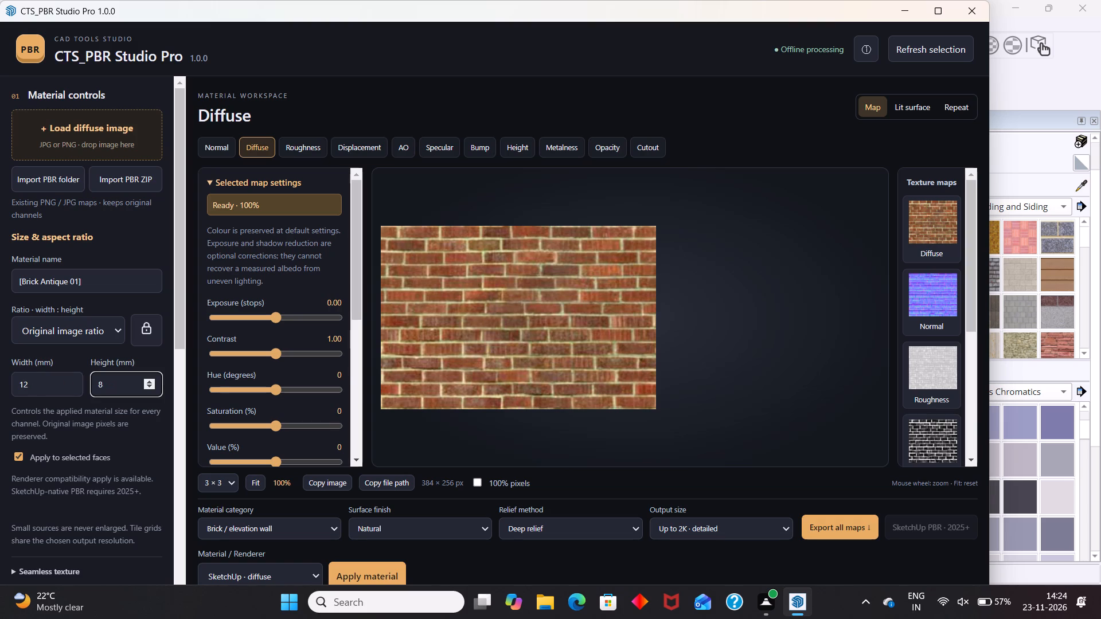
key("BackSpace")
type("2400")
View the brick material's Normal map and return to the Diffuse map.
left_click(210, 152)
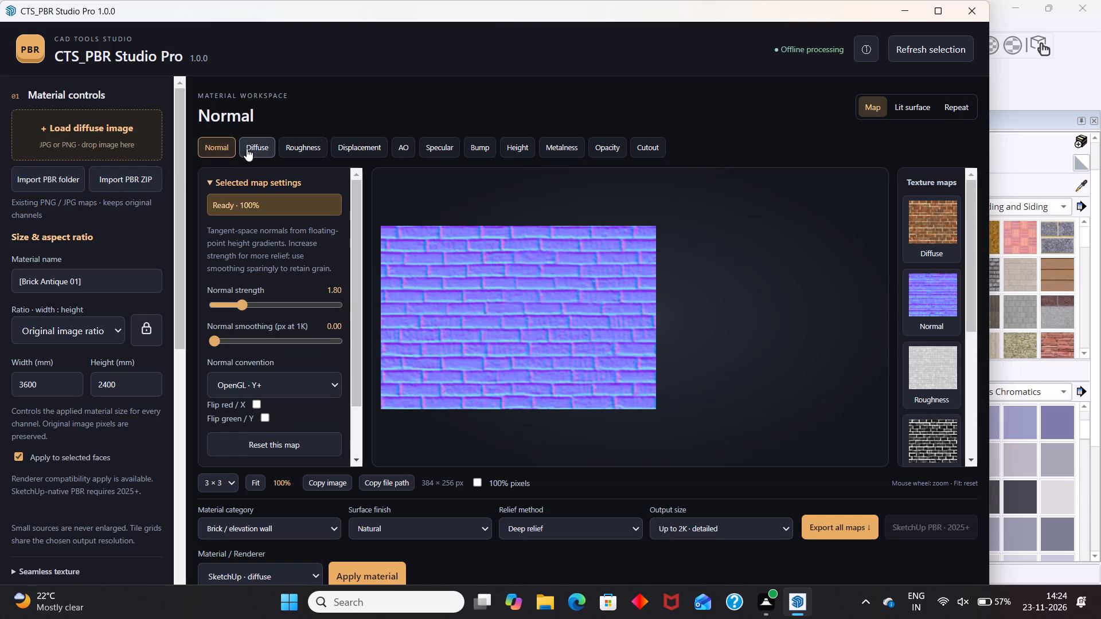
left_click(253, 146)
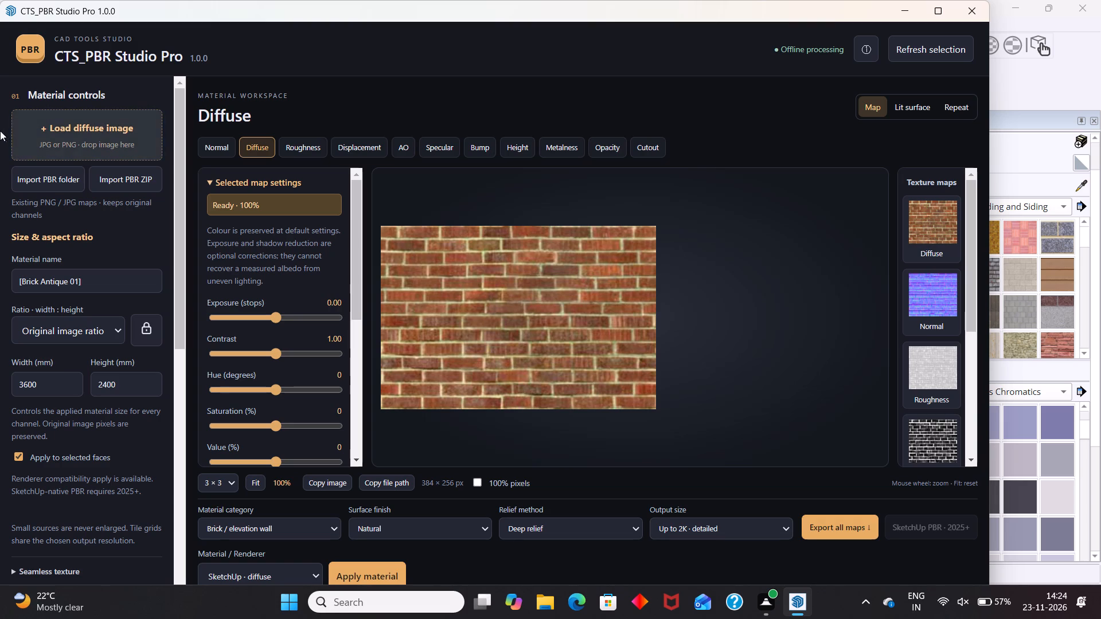
Open the PBR ZIP import and look through Downloads, Documents and the CAD BLOCKS folder for a material archive.
left_click(137, 179)
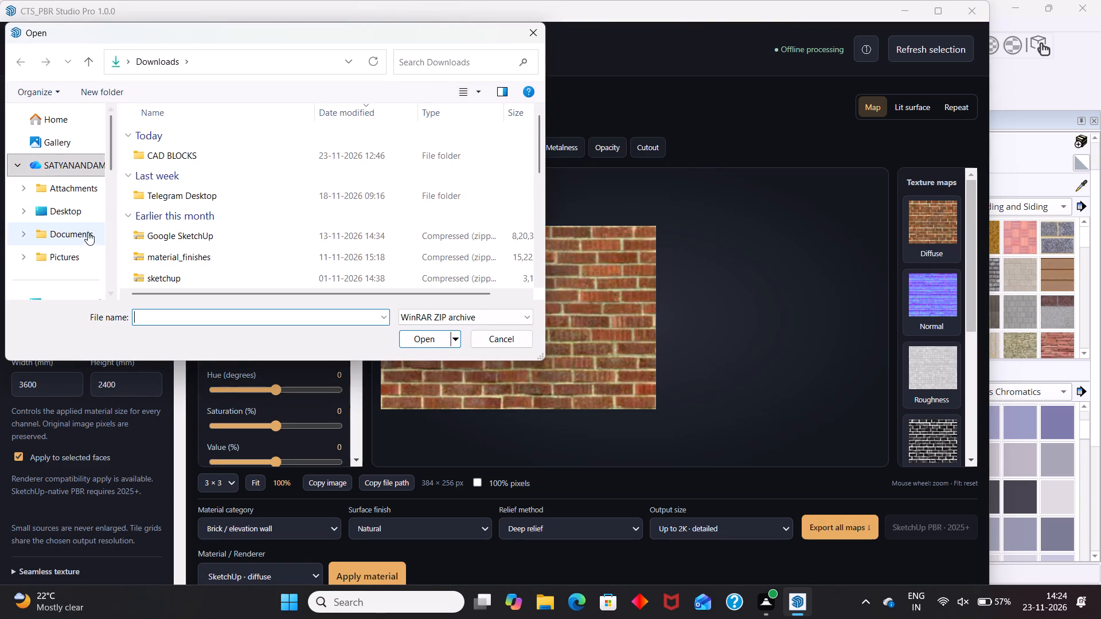
scroll(88, 214, "down", 2)
left_click(89, 182)
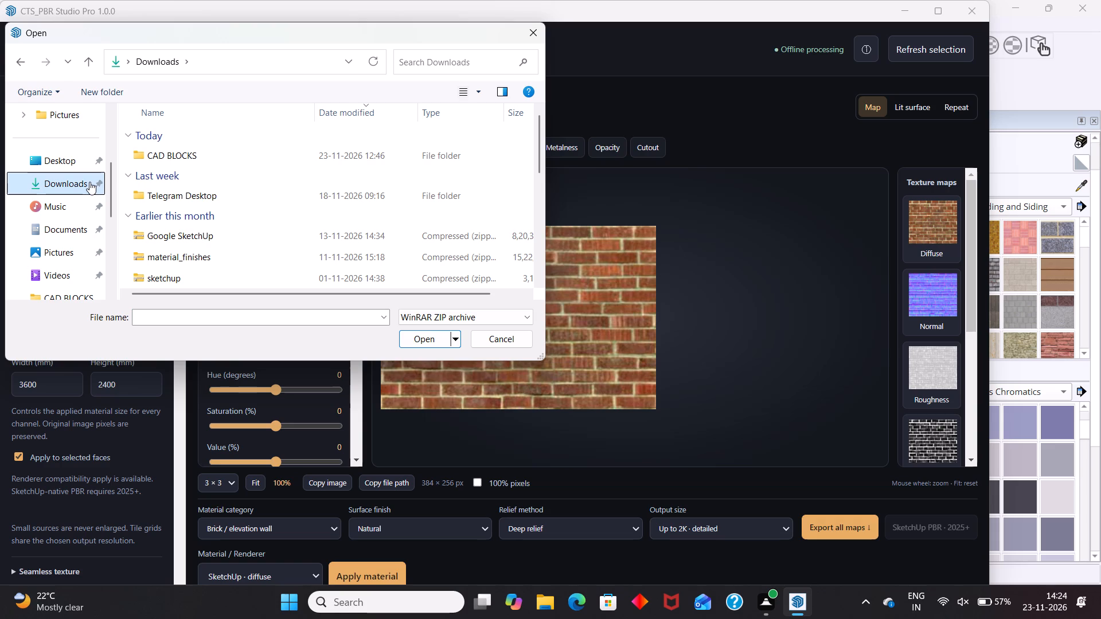
double_click(88, 184)
scroll(193, 222, "down", 3)
scroll(193, 220, "up", 3)
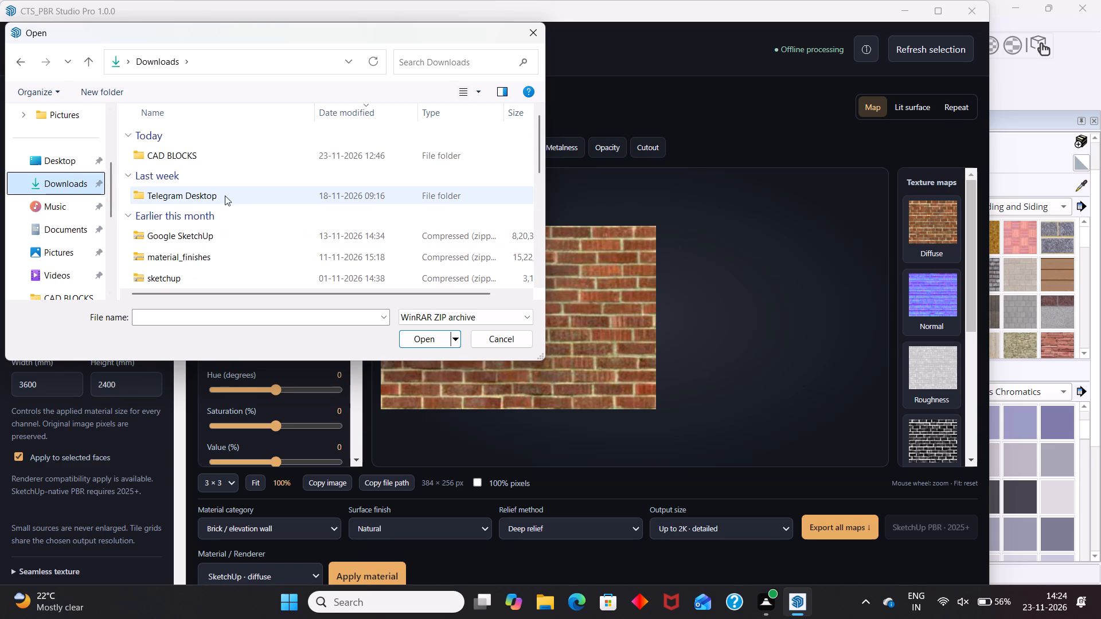
scroll(165, 253, "down", 2)
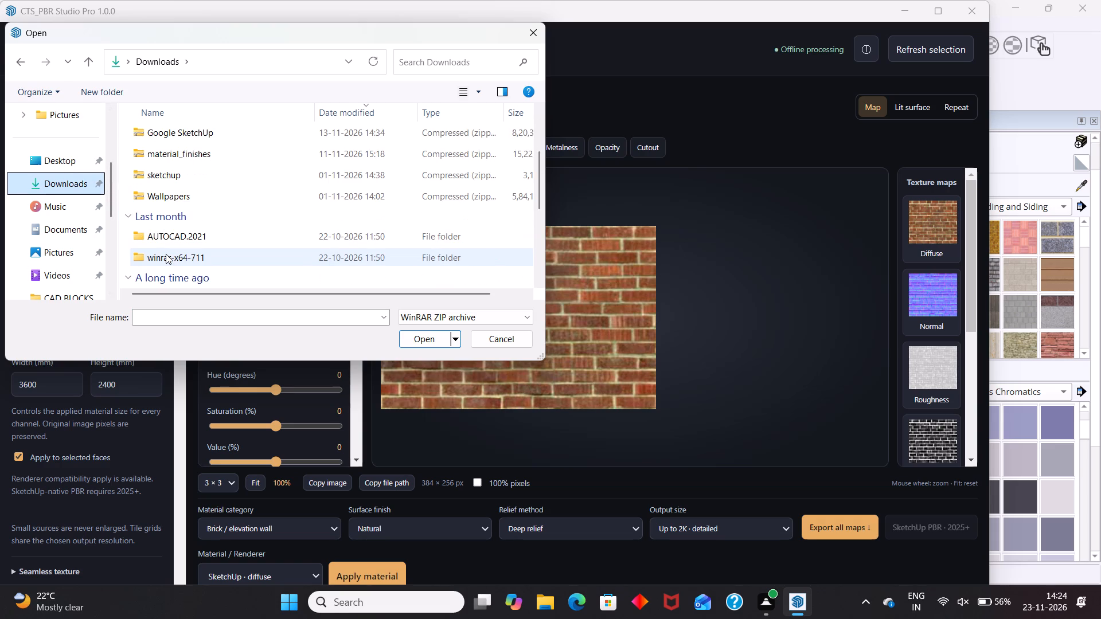
left_click(89, 233)
scroll(210, 212, "down", 5)
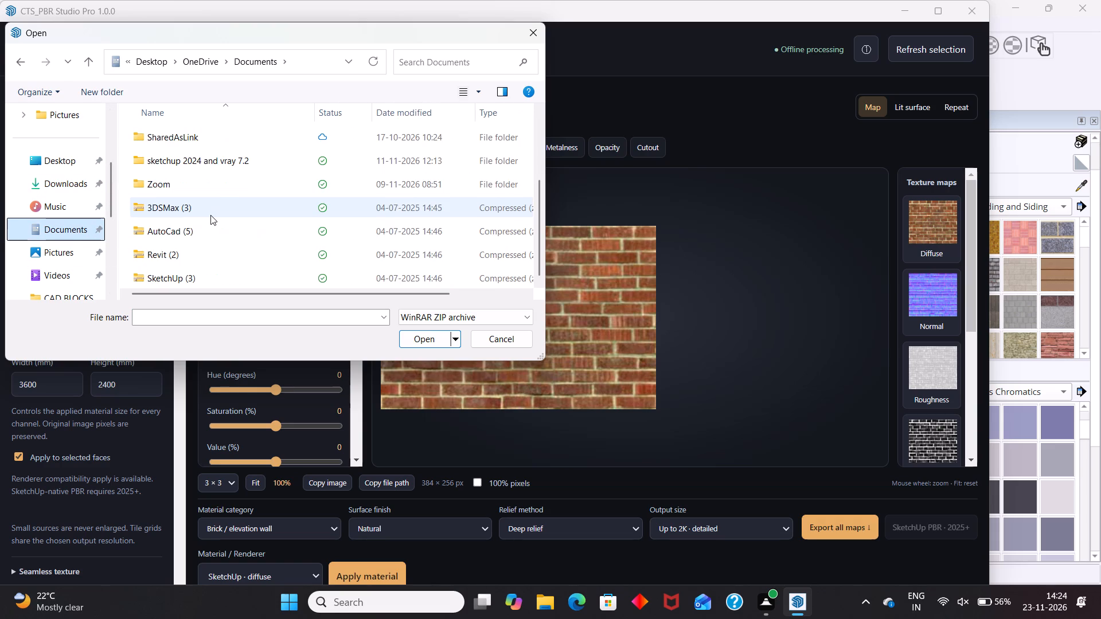
scroll(210, 214, "up", 12)
left_click(94, 189)
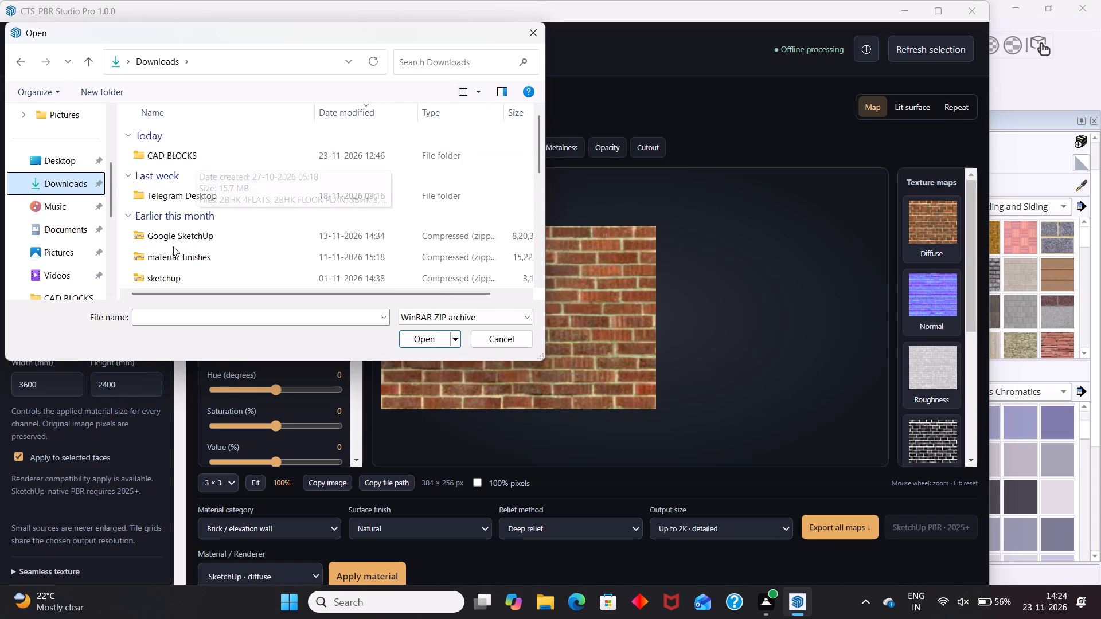
double_click(220, 160)
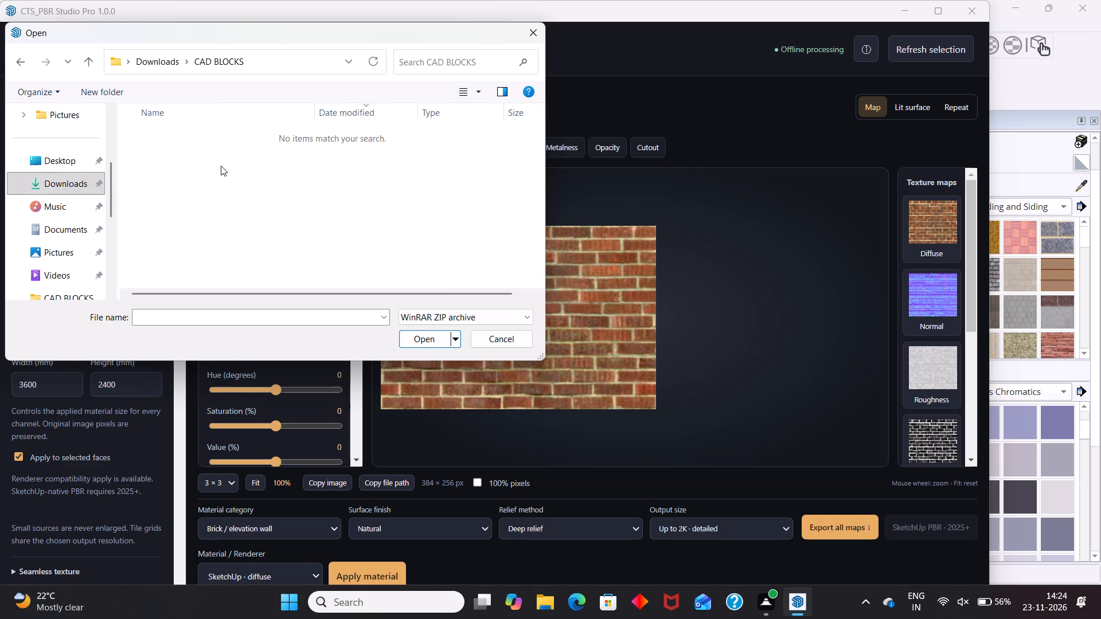
Look through the Desktop, personal cloud and CAD BLOCKS folders for a PBR ZIP archive.
left_click(84, 164)
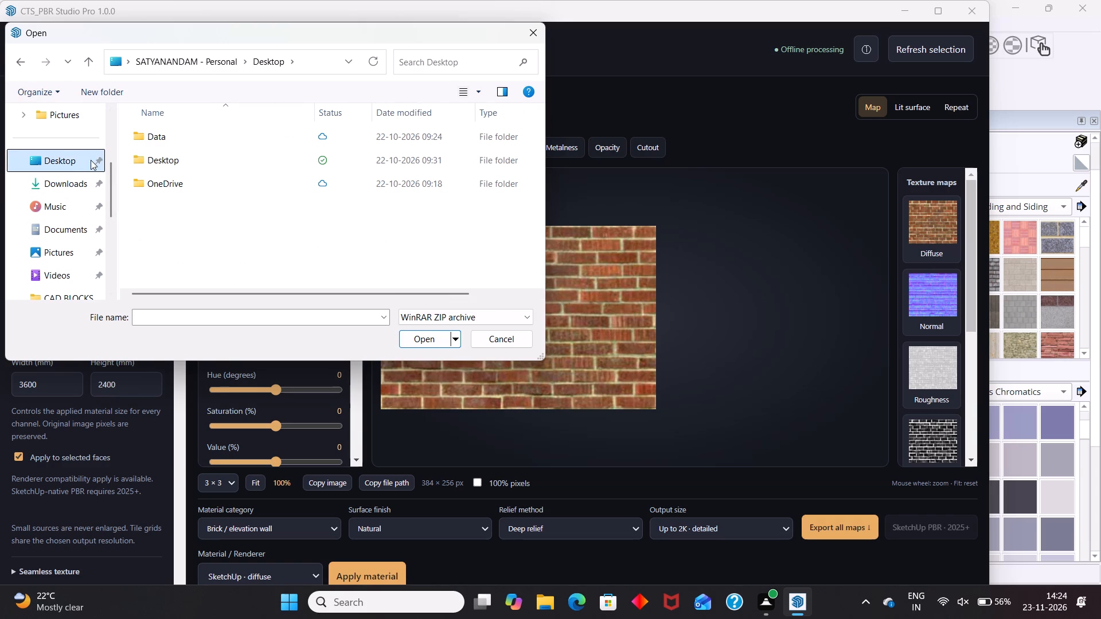
scroll(91, 159, "up", 3)
left_click(90, 159)
double_click(91, 163)
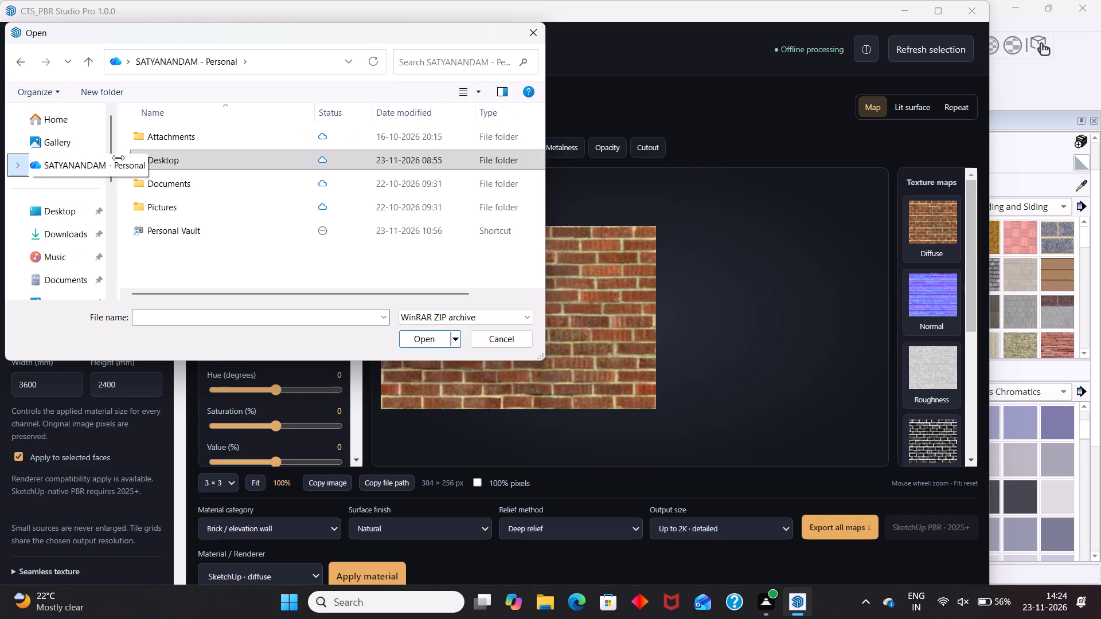
double_click(185, 164)
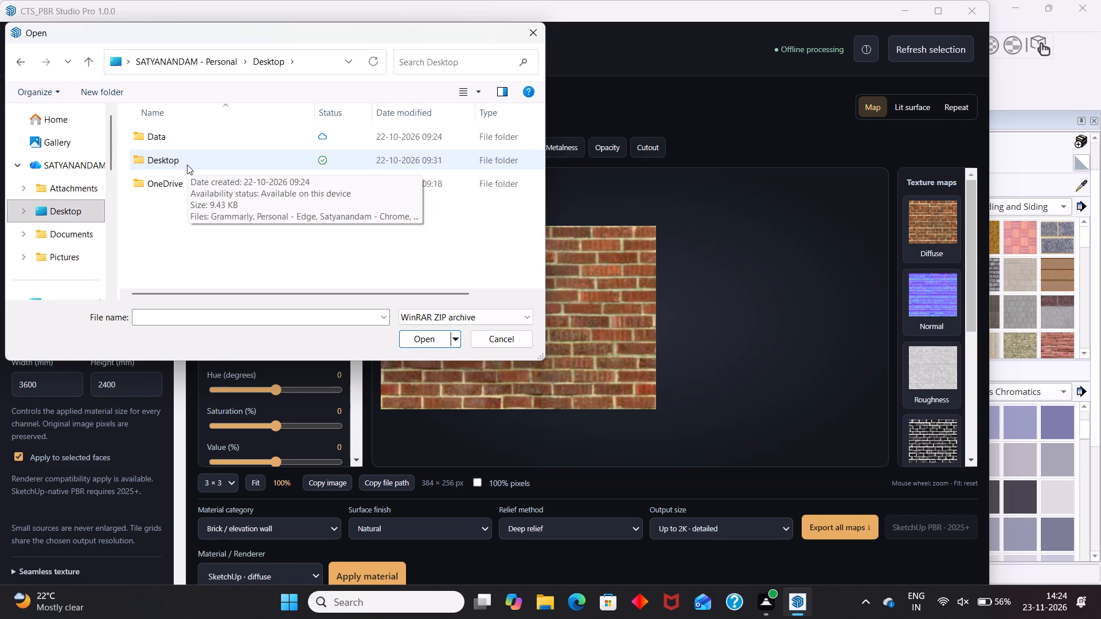
scroll(164, 178, "down", 2)
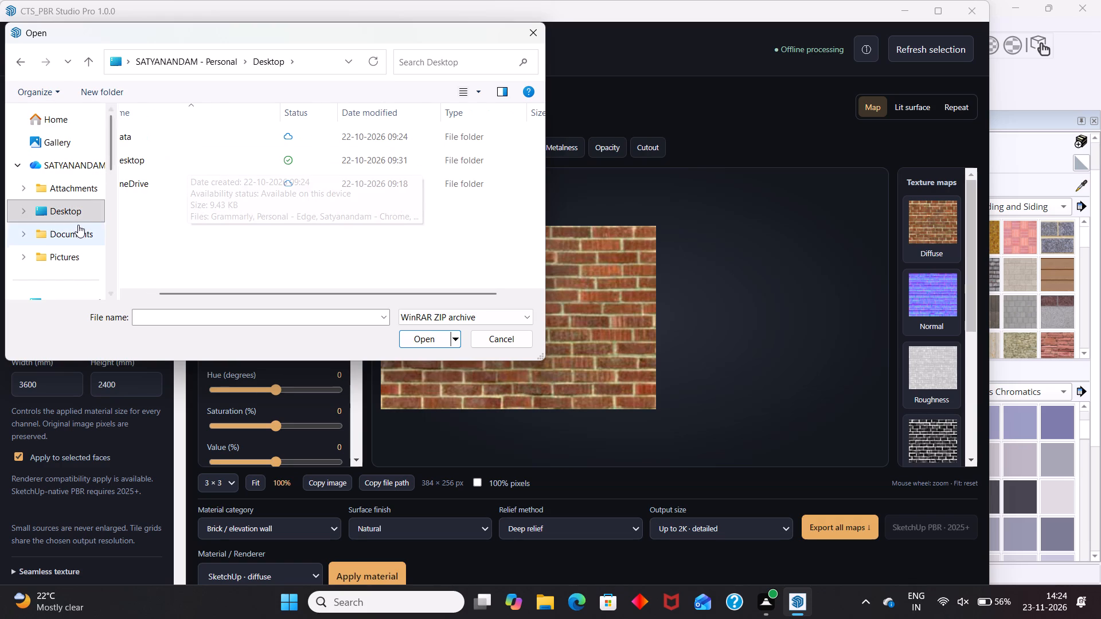
scroll(78, 224, "down", 3)
left_click(72, 231)
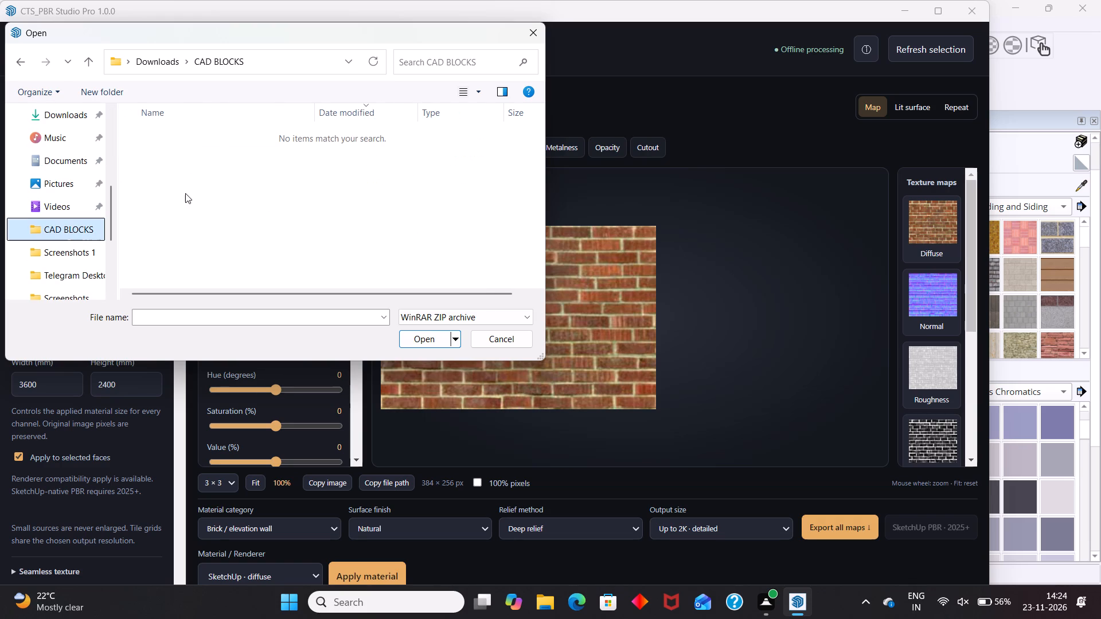
double_click(67, 233)
double_click(70, 248)
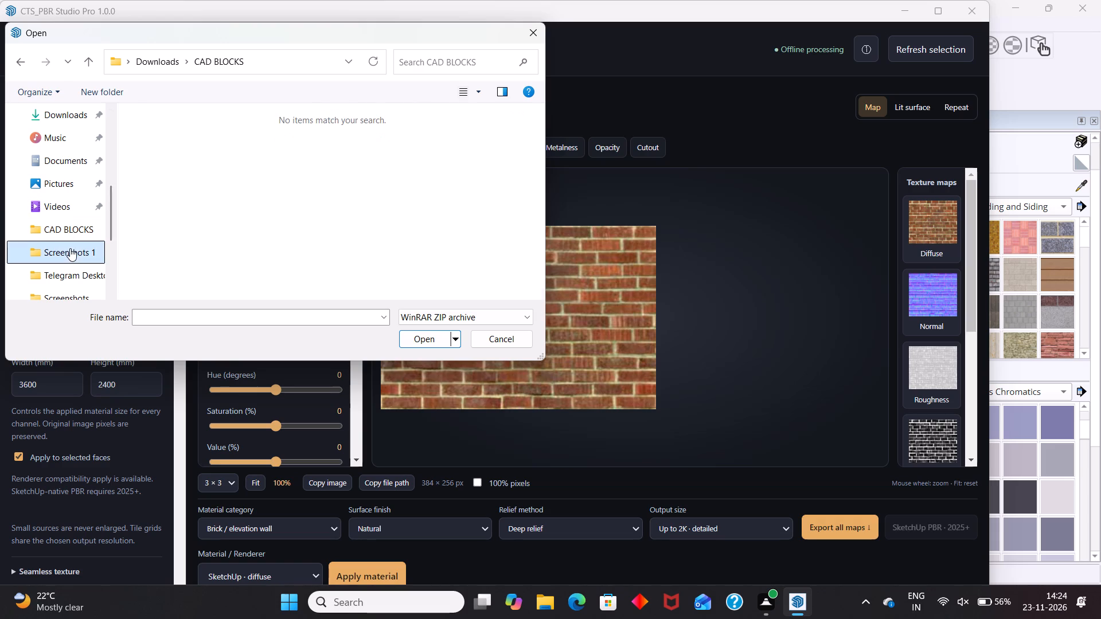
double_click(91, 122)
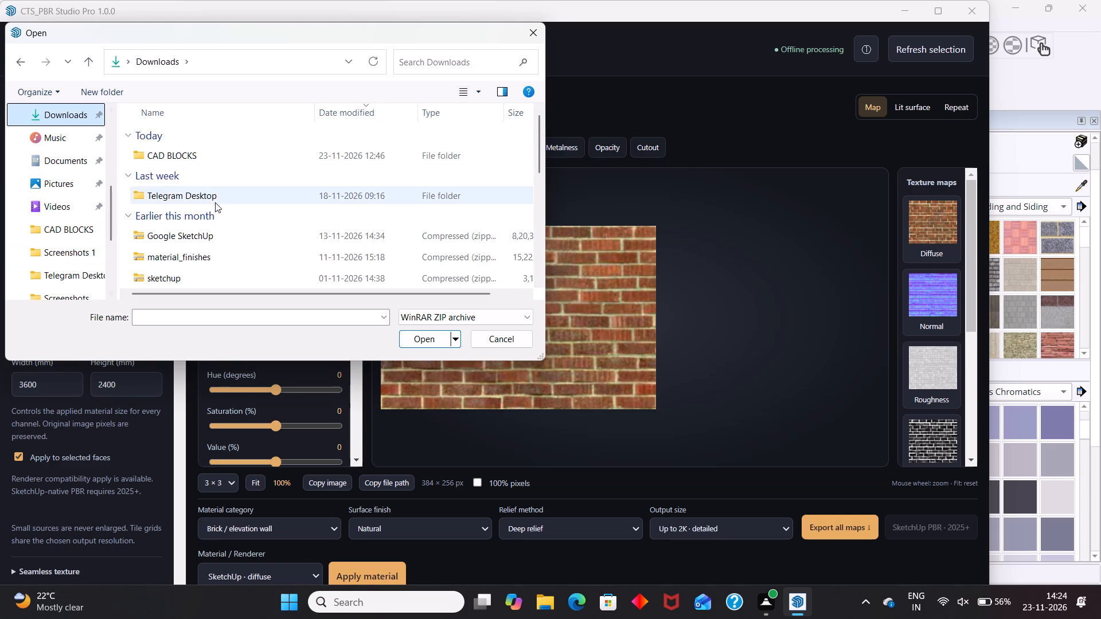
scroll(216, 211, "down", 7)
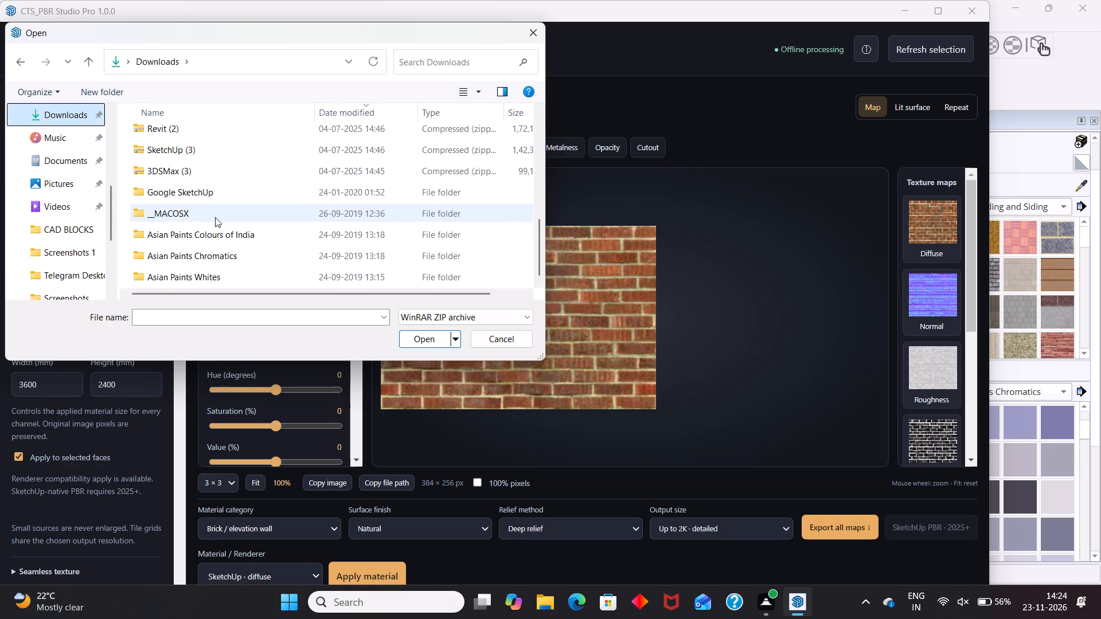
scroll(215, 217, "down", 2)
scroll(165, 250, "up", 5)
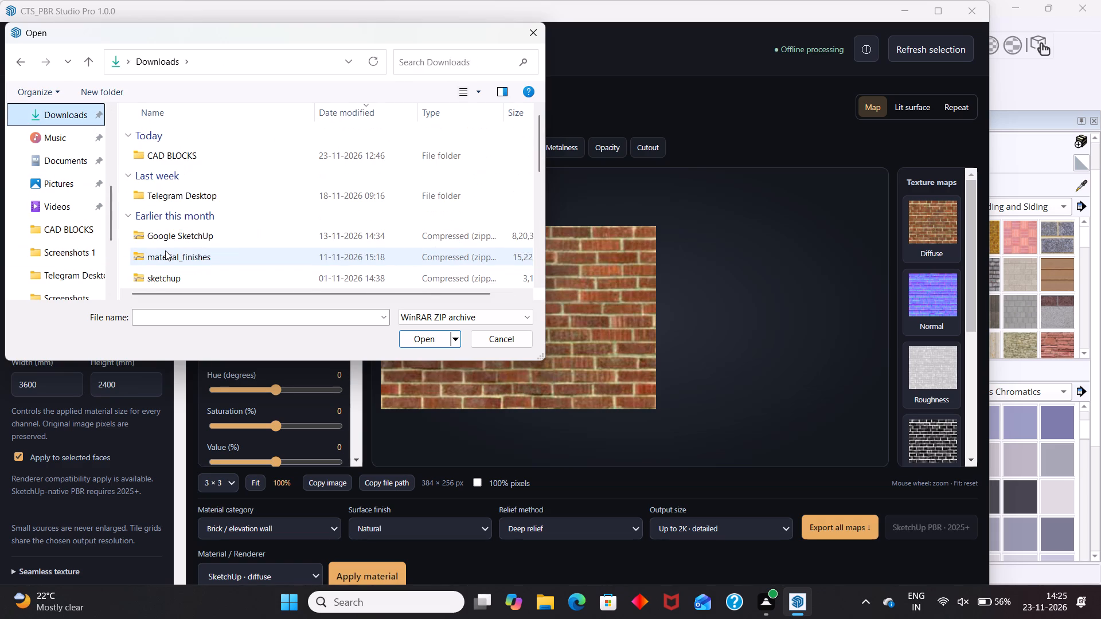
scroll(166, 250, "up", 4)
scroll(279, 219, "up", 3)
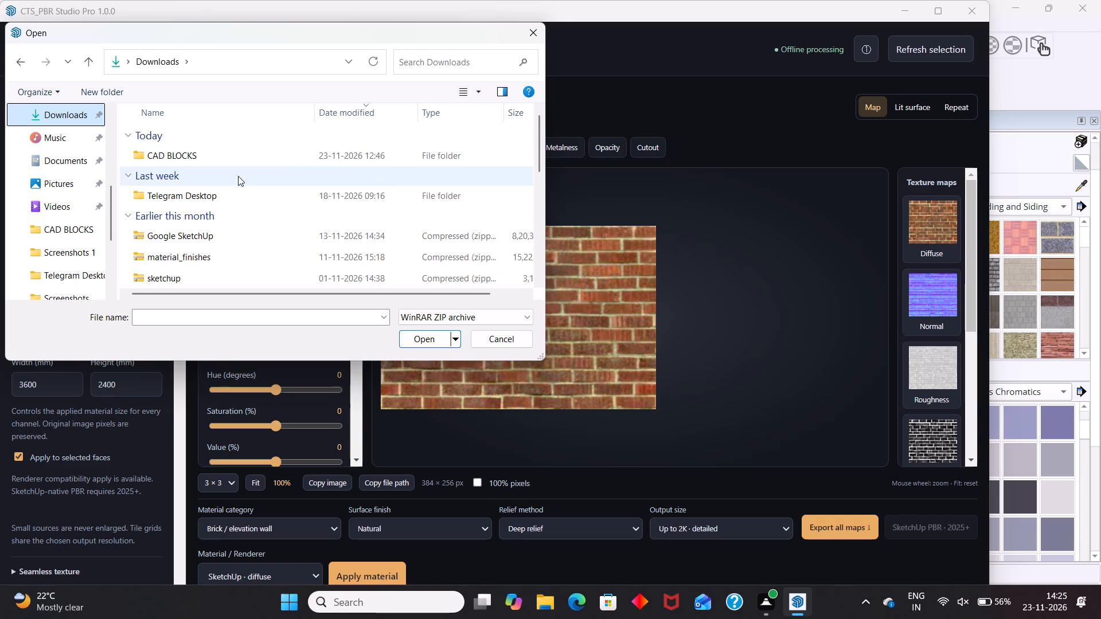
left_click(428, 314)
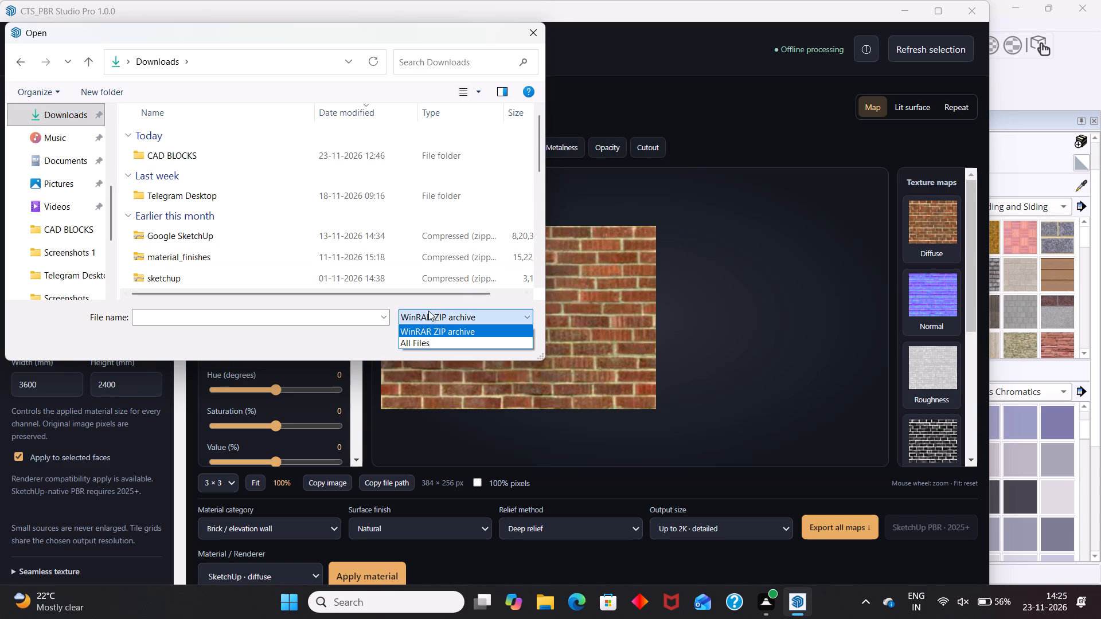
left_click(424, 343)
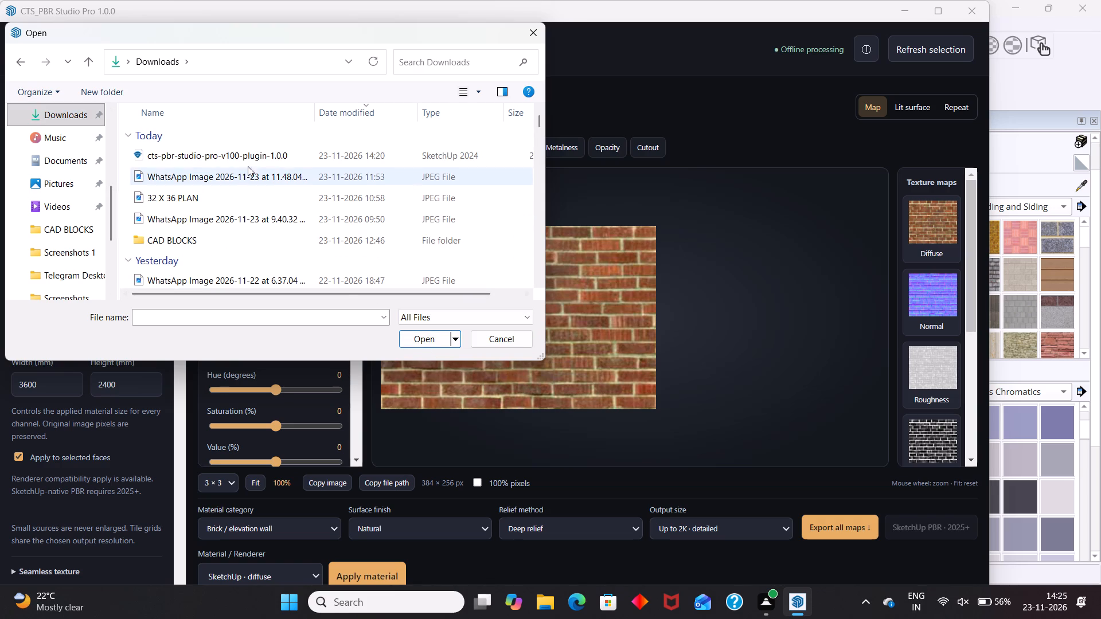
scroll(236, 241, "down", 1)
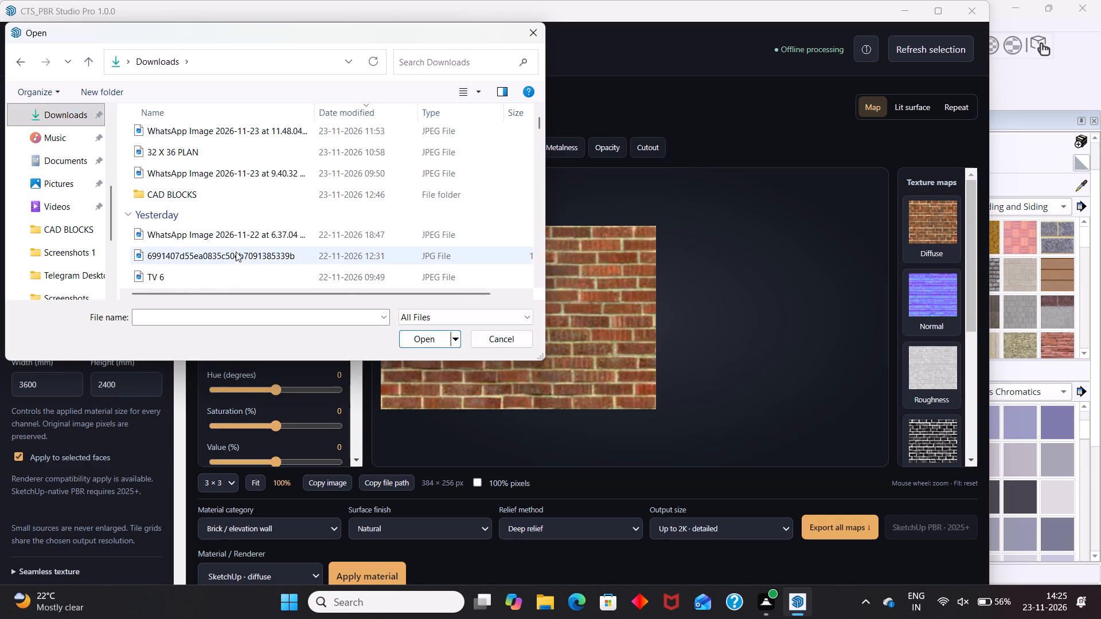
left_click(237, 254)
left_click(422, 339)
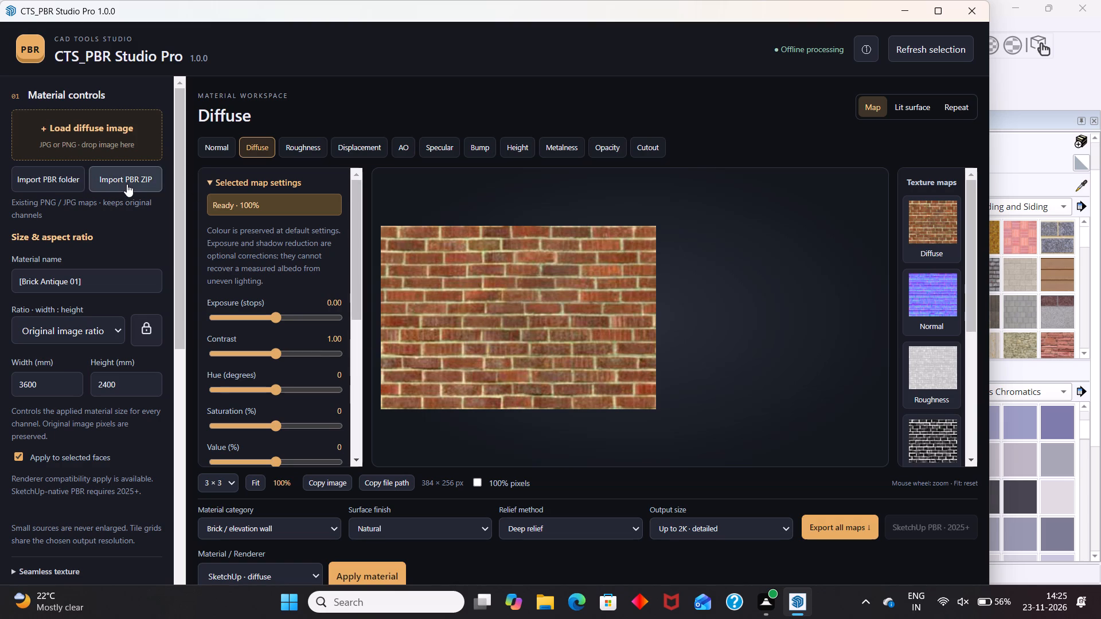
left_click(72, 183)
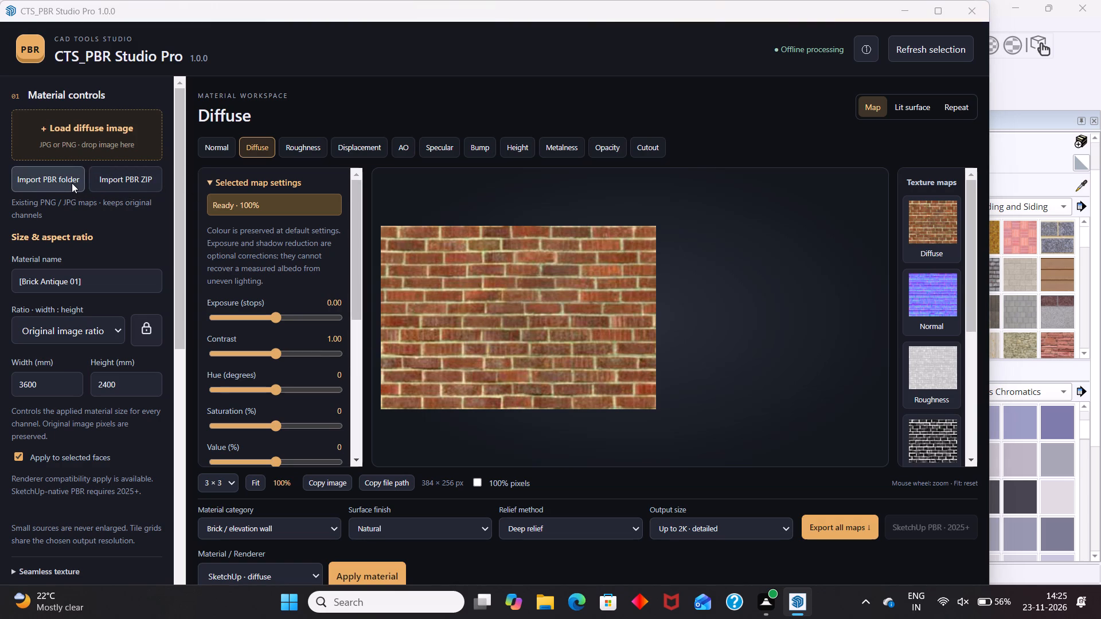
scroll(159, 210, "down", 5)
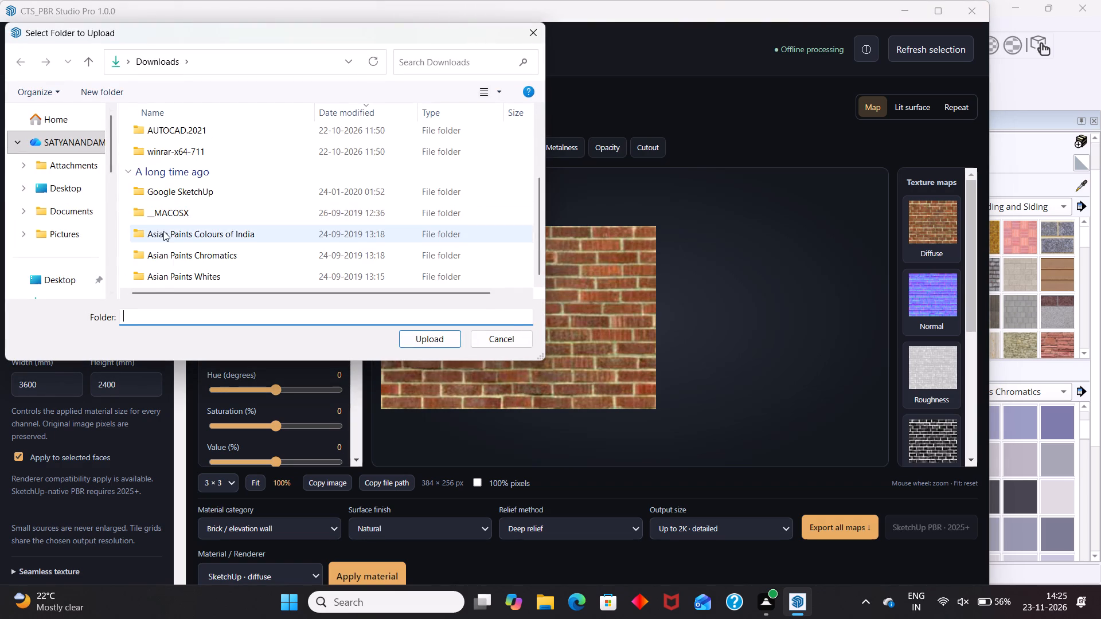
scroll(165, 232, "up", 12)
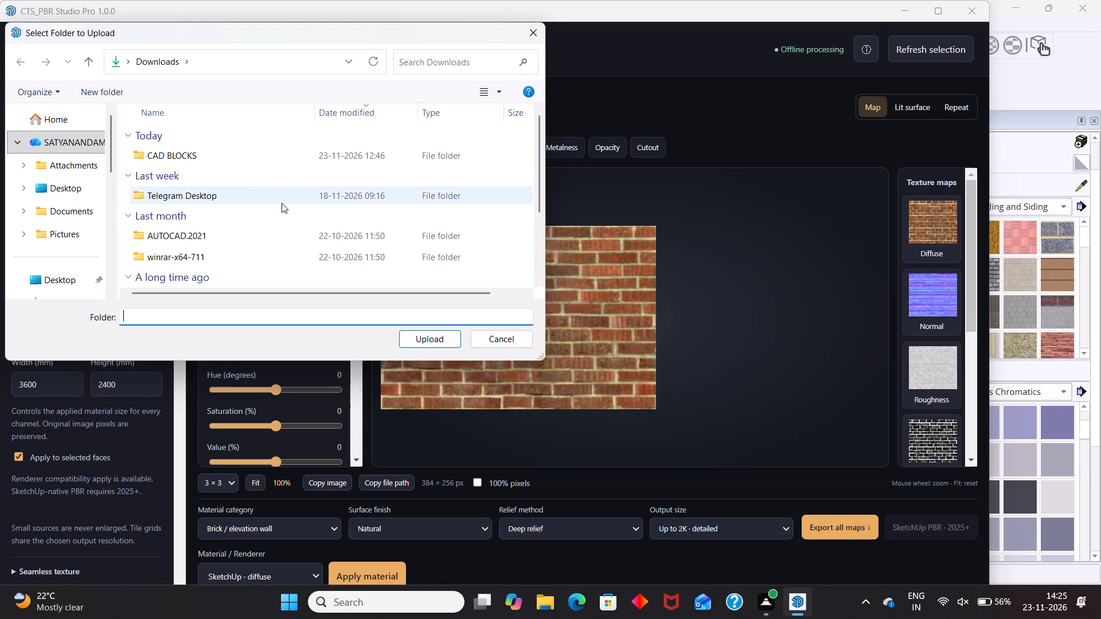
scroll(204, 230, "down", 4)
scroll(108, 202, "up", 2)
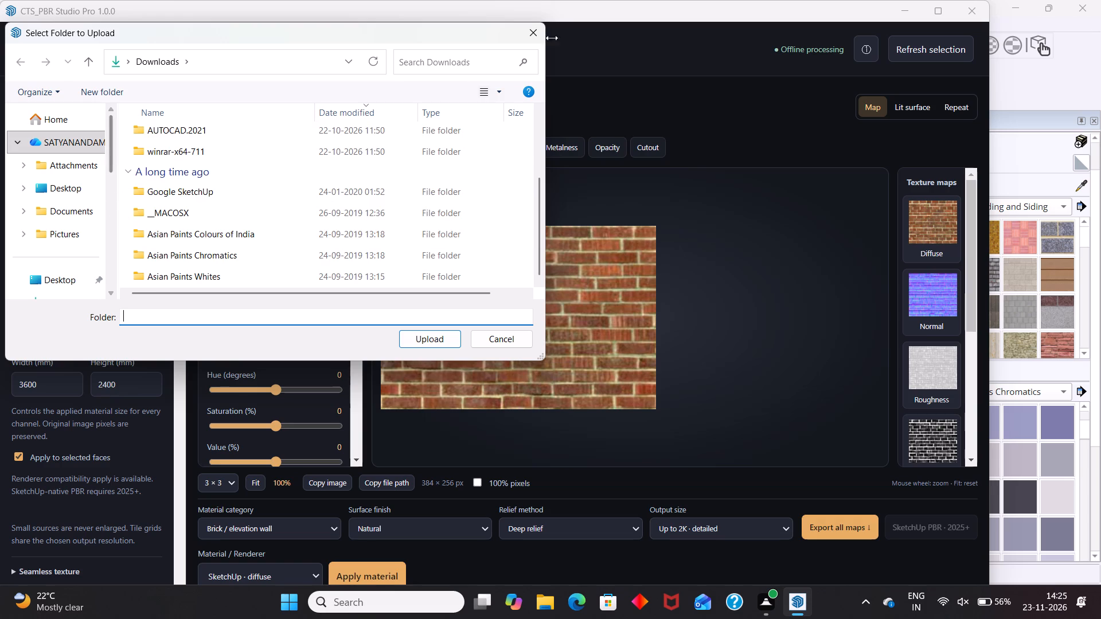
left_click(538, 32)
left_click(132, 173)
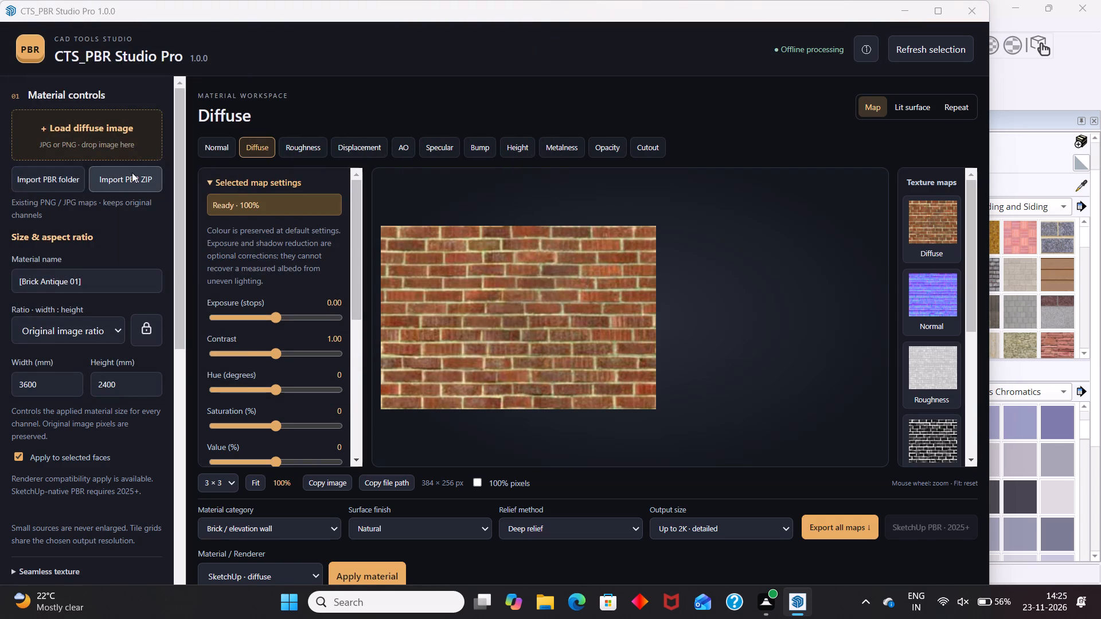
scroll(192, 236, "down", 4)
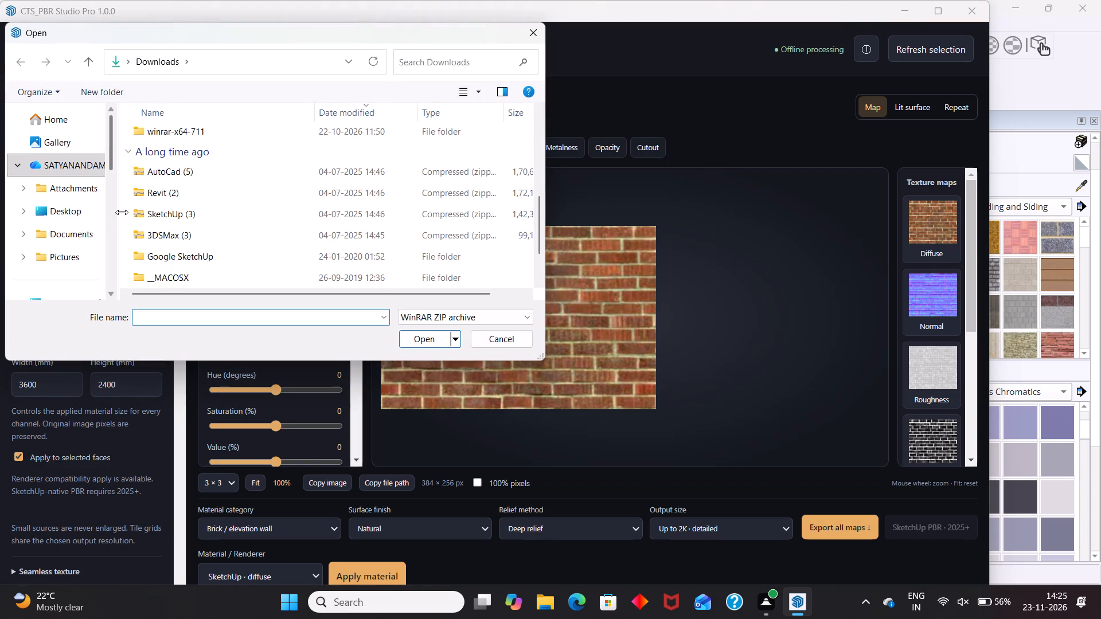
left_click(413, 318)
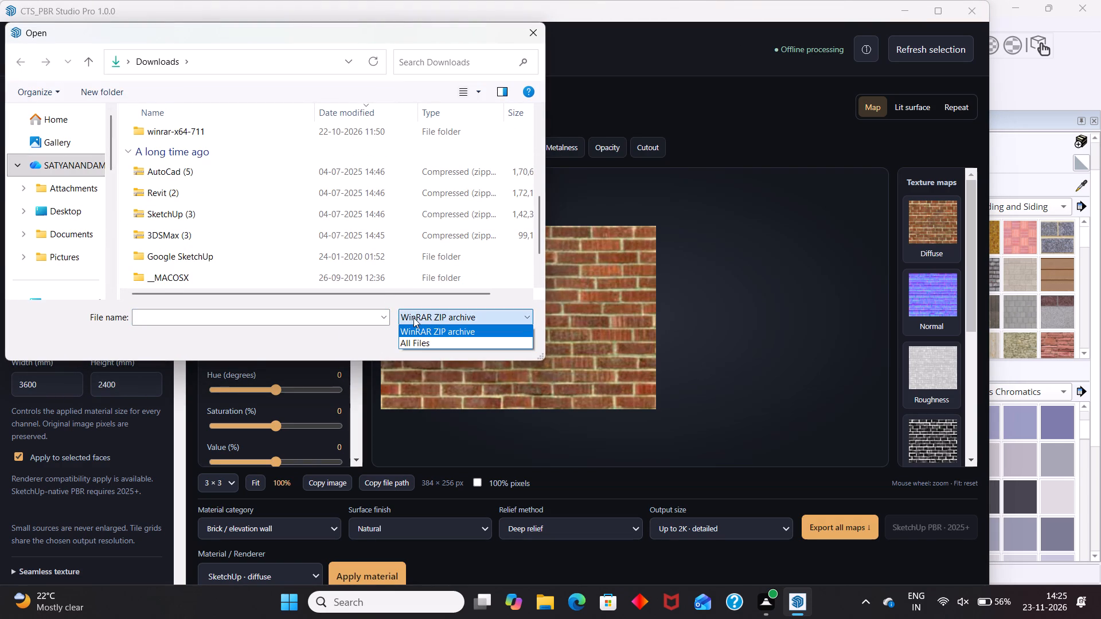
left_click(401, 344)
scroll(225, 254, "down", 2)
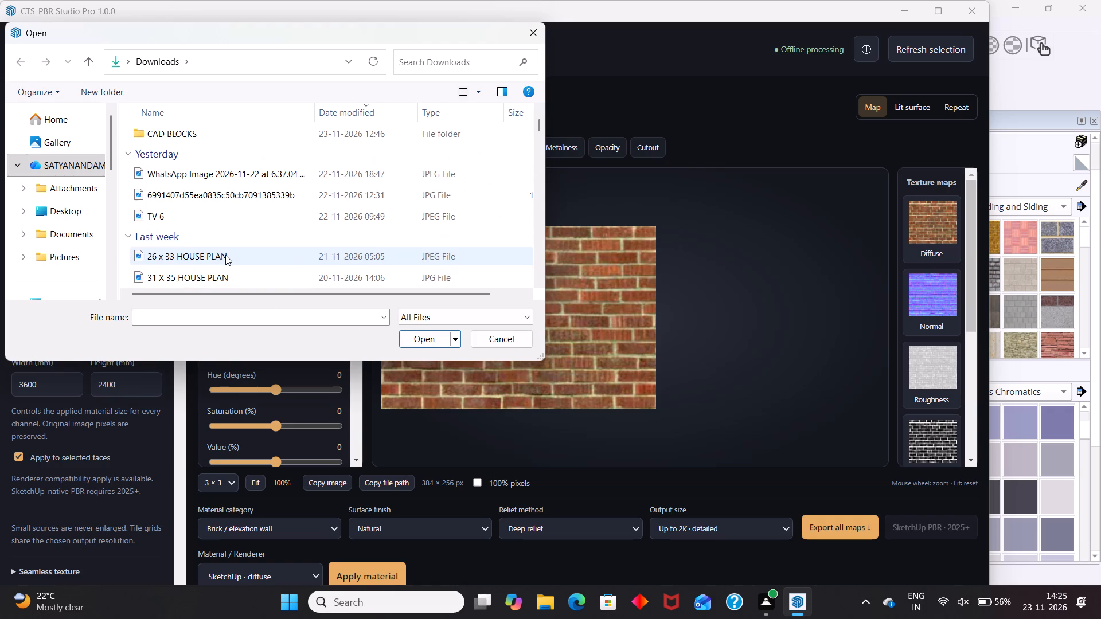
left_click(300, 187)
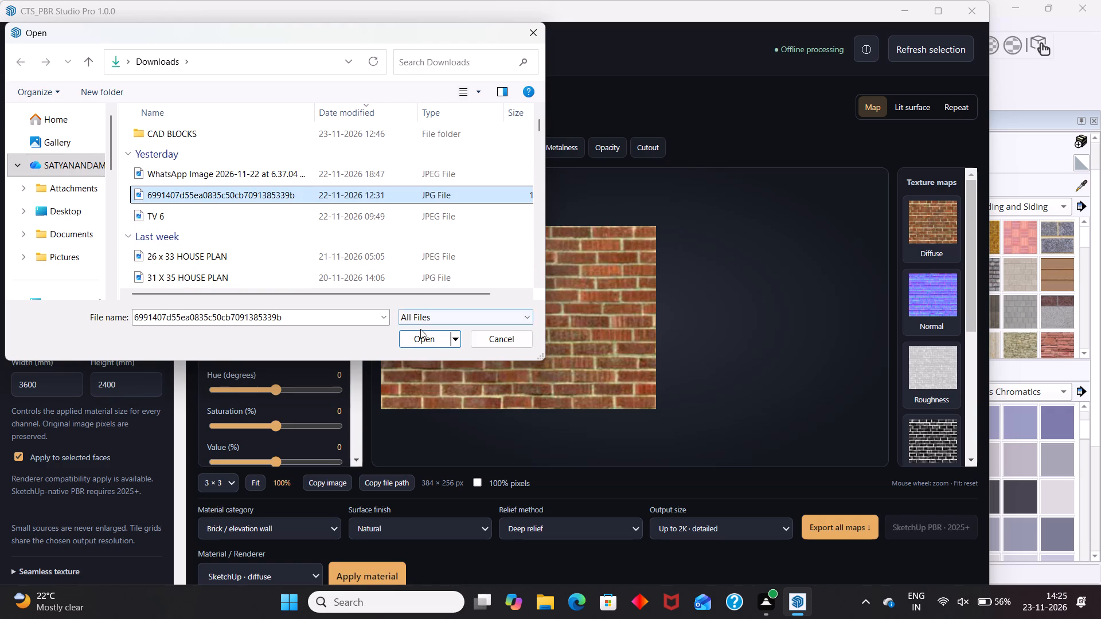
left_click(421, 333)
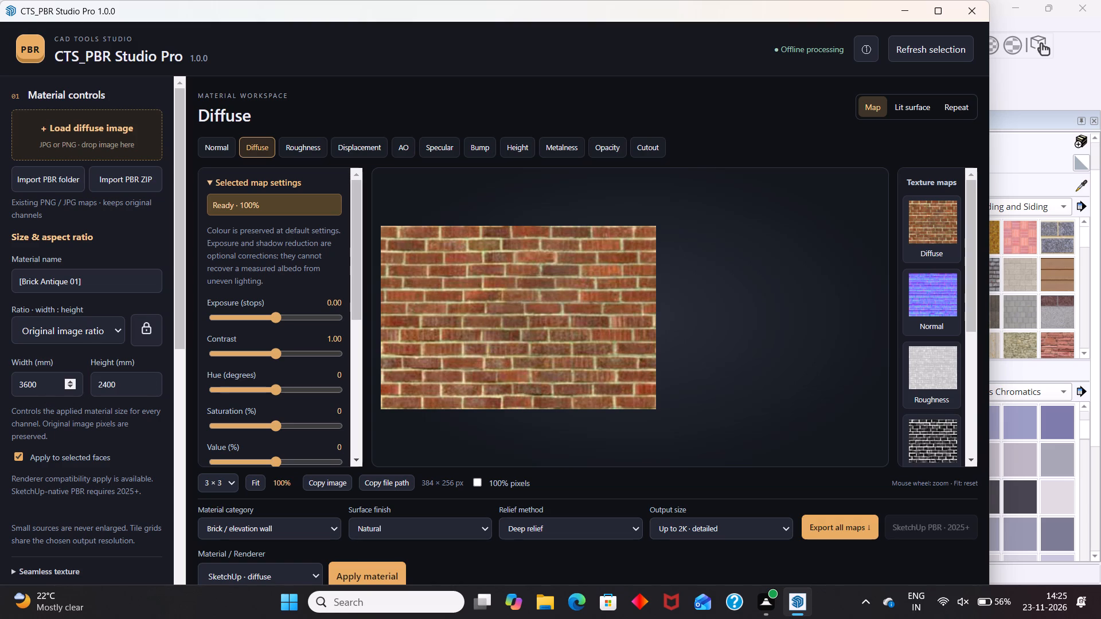
Set the brick material's width to 1200 mm, keeping the original image ratio so the height follows to 800 mm.
left_click_drag(49, 383, 14, 380)
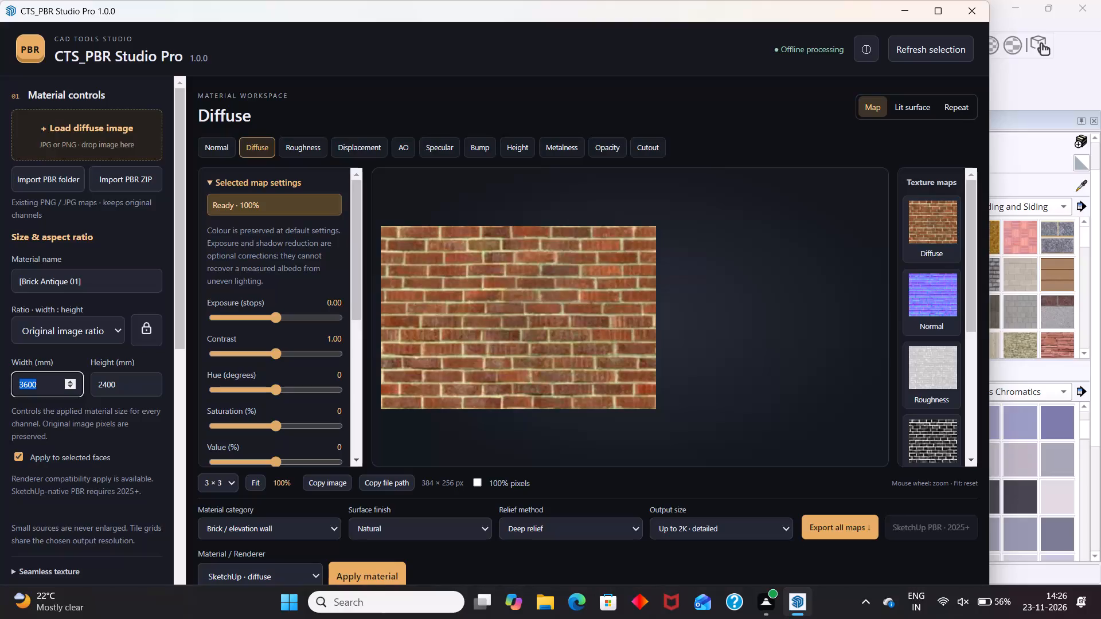
key("BackSpace")
type("1200")
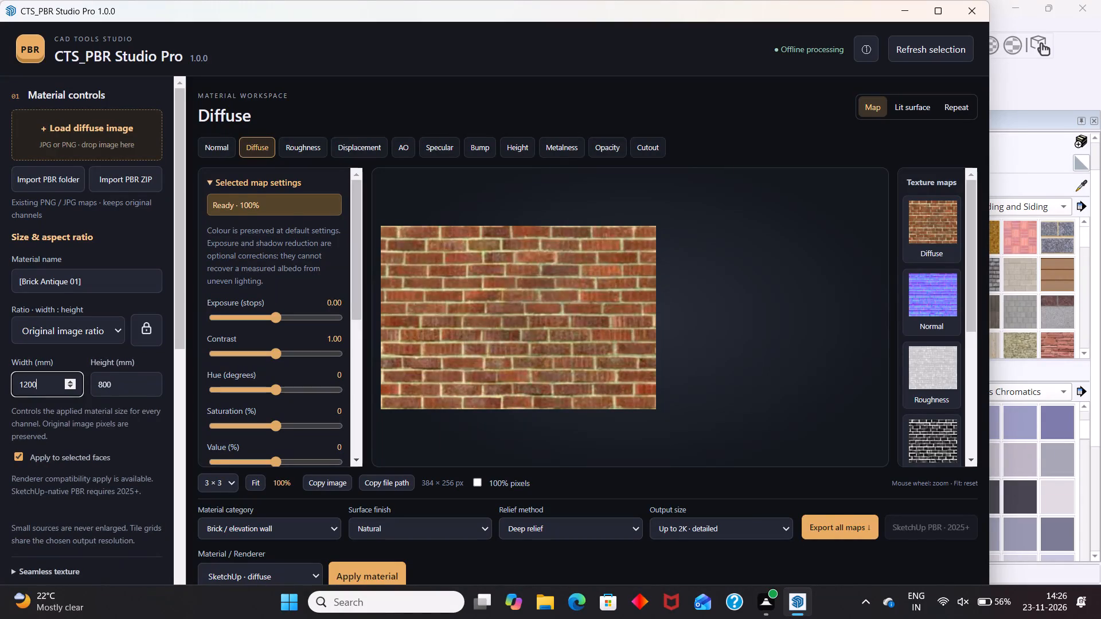
key("Return")
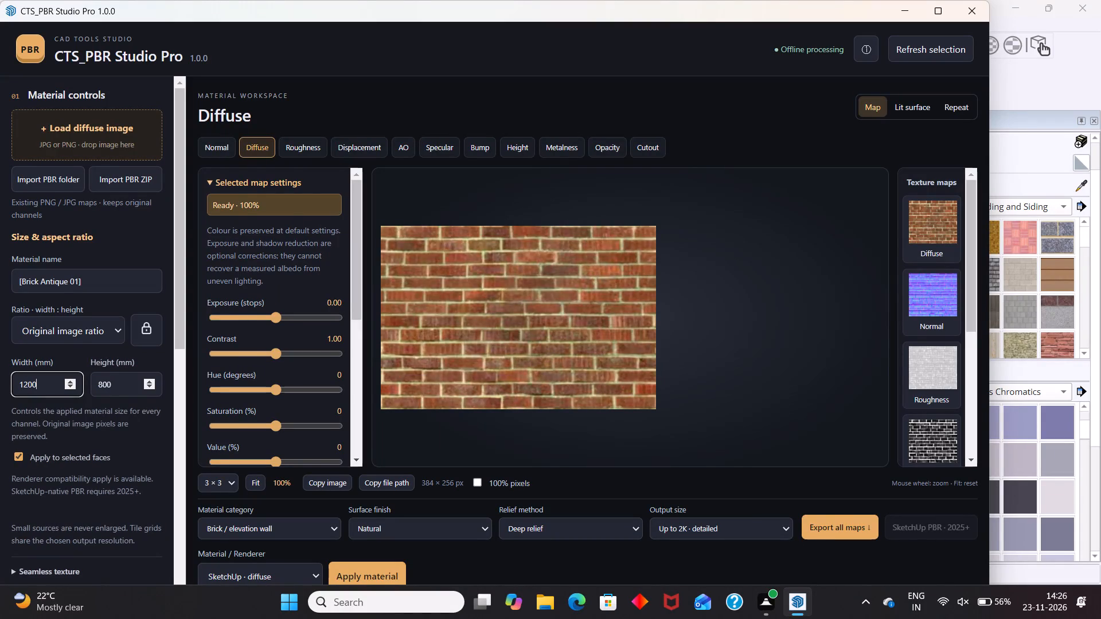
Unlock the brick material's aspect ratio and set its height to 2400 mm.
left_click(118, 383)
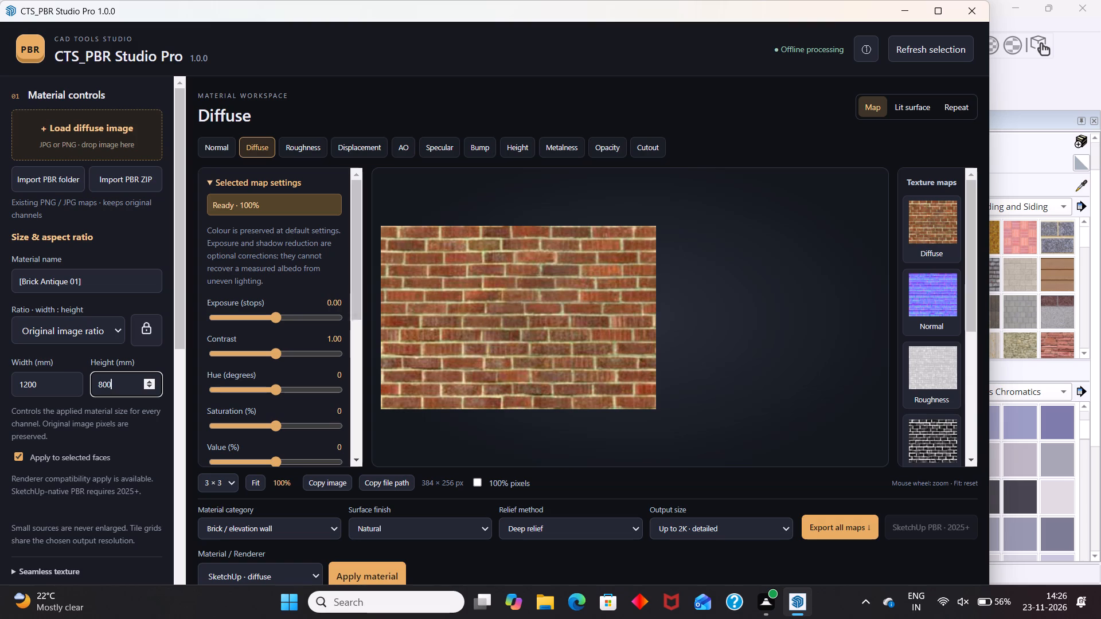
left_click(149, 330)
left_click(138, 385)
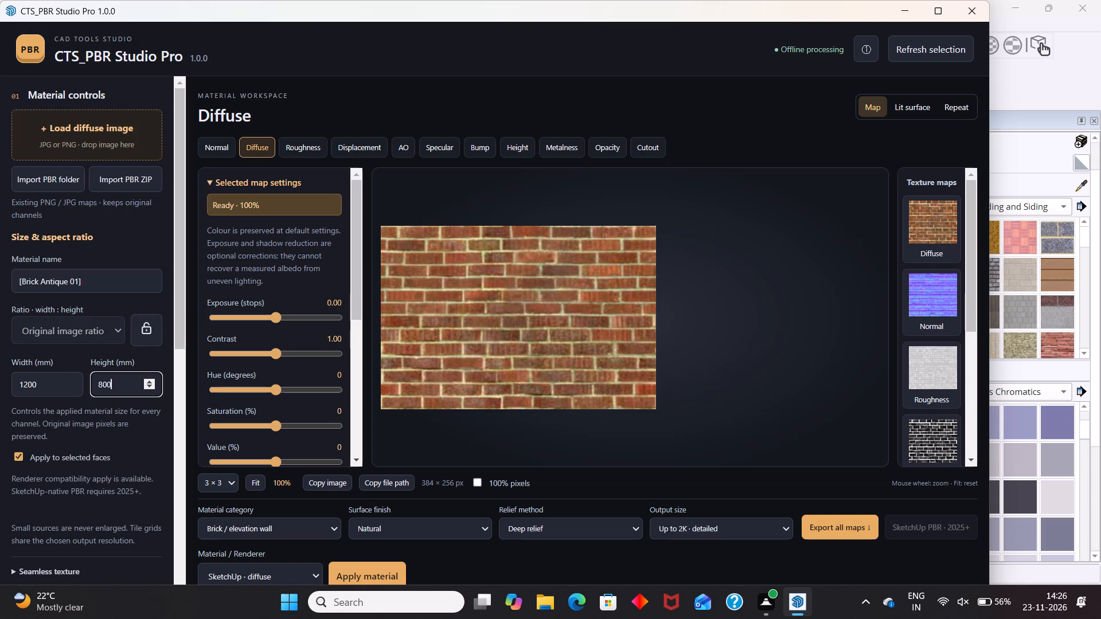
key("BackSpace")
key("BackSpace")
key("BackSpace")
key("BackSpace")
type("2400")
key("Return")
Examine the generated texture map thumbnails and inspect the diffuse brick preview at different magnifications.
scroll(977, 382, "up", 4)
scroll(950, 369, "down", 14)
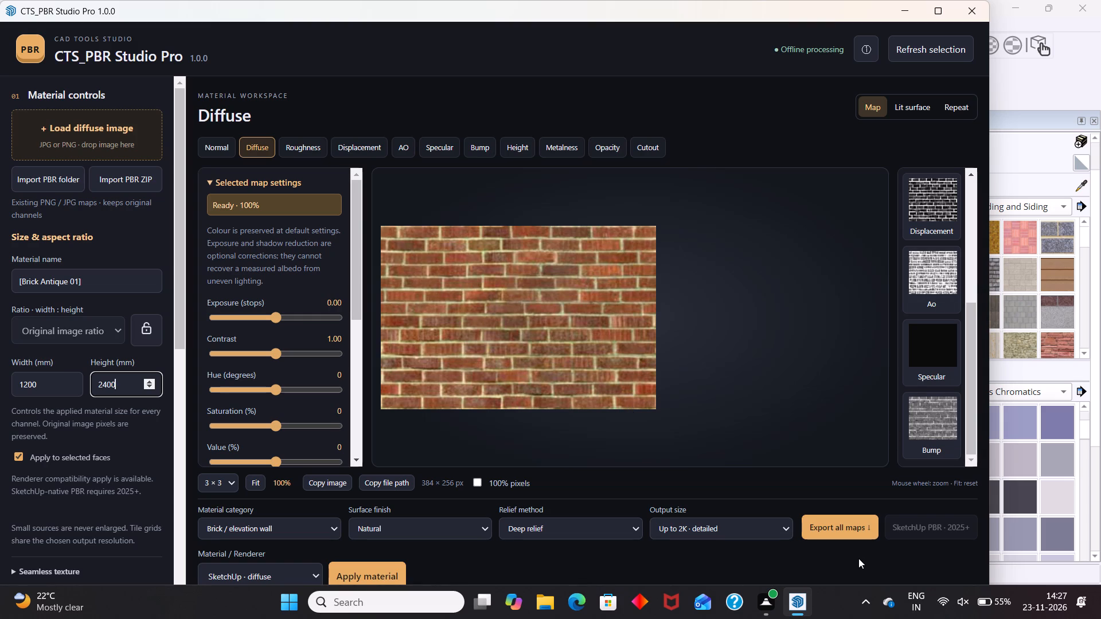
scroll(865, 528, "up", 5)
scroll(996, 516, "down", 3)
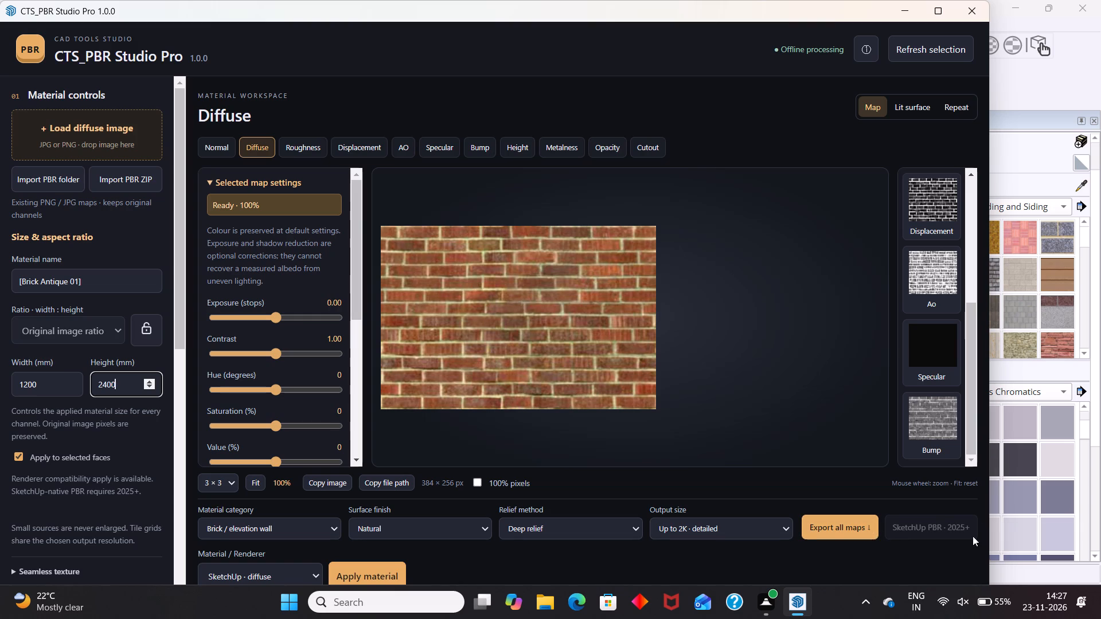
scroll(822, 371, "up", 15)
scroll(821, 370, "down", 9)
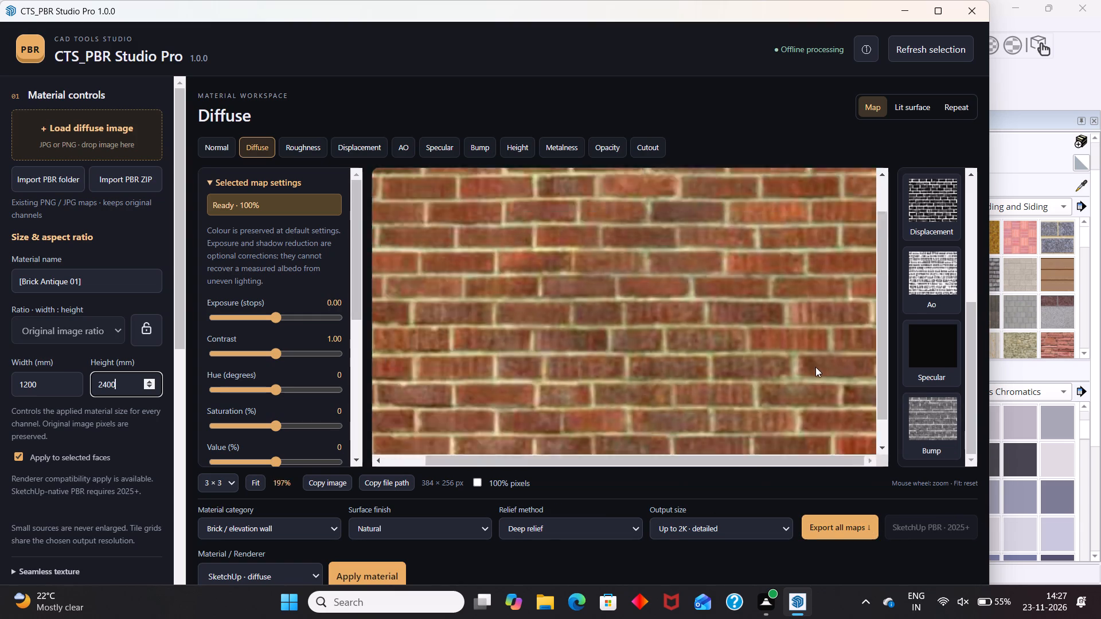
scroll(815, 367, "down", 8)
scroll(389, 303, "up", 6)
scroll(555, 286, "down", 5)
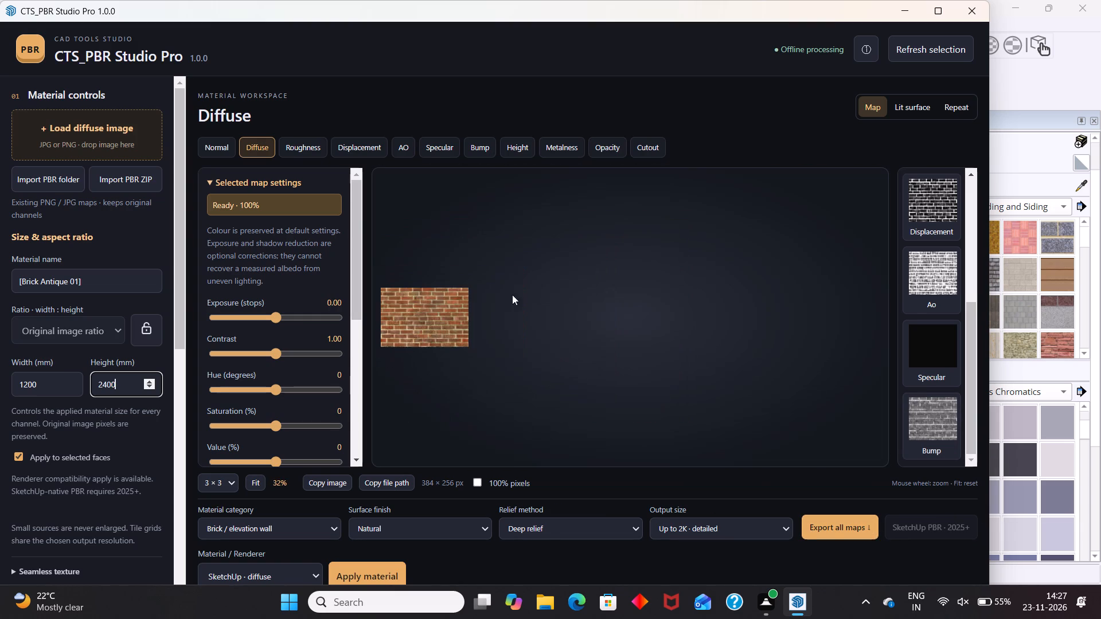
scroll(408, 293, "up", 6)
scroll(640, 279, "down", 7)
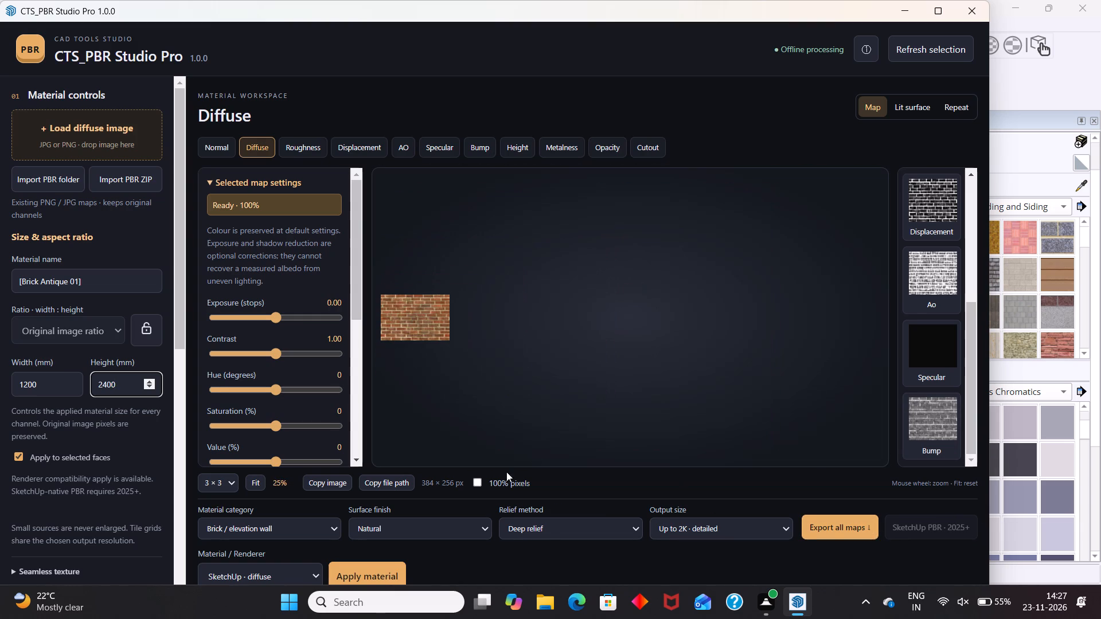
scroll(411, 538, "down", 3)
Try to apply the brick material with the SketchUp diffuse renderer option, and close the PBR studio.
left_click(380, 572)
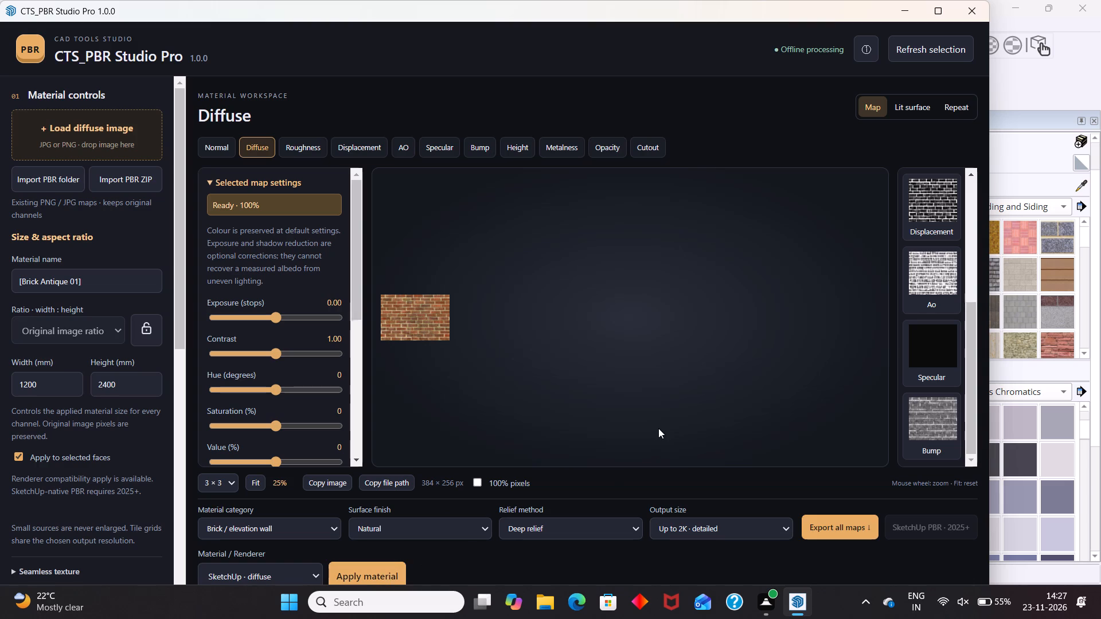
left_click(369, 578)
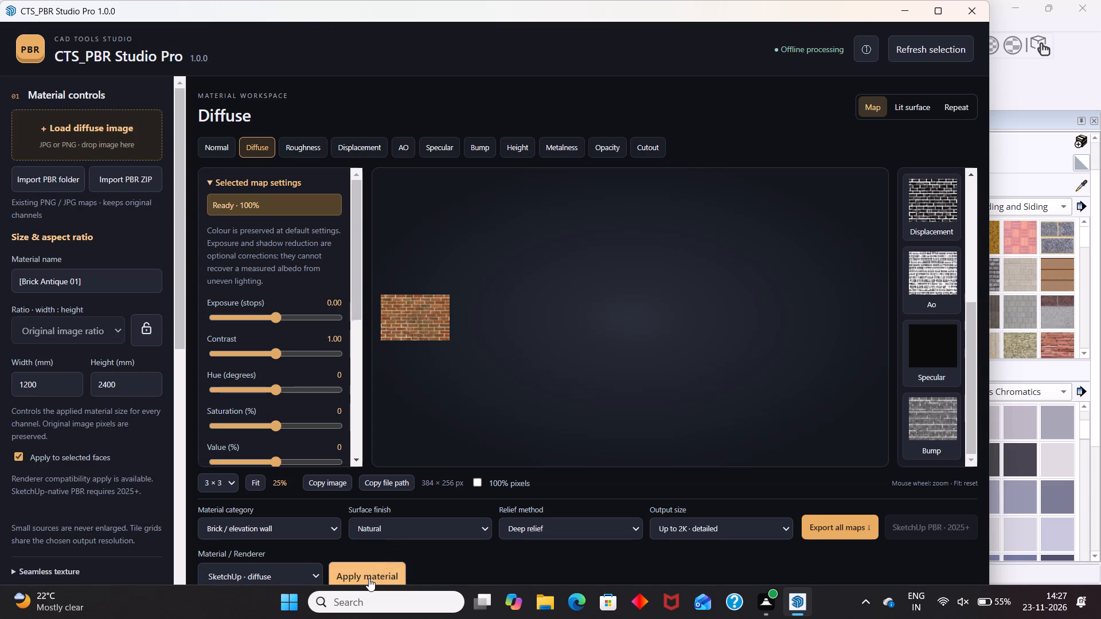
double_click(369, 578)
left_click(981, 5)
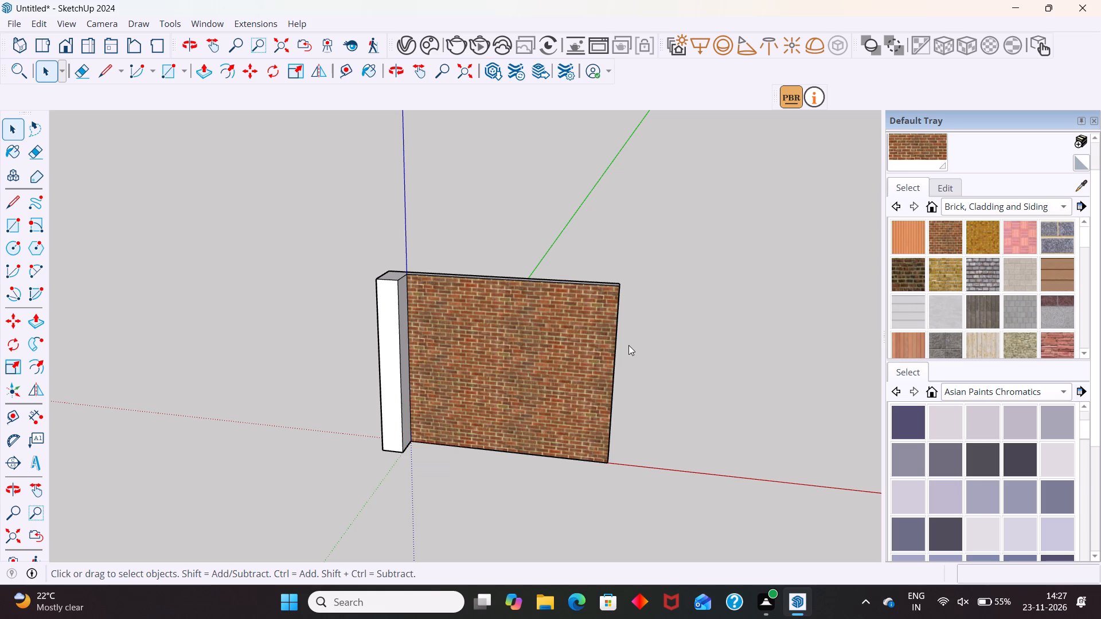
Reopen the PBR studio and set the brick's surface finish to Polished and relief method to Fine detail.
left_click(790, 100)
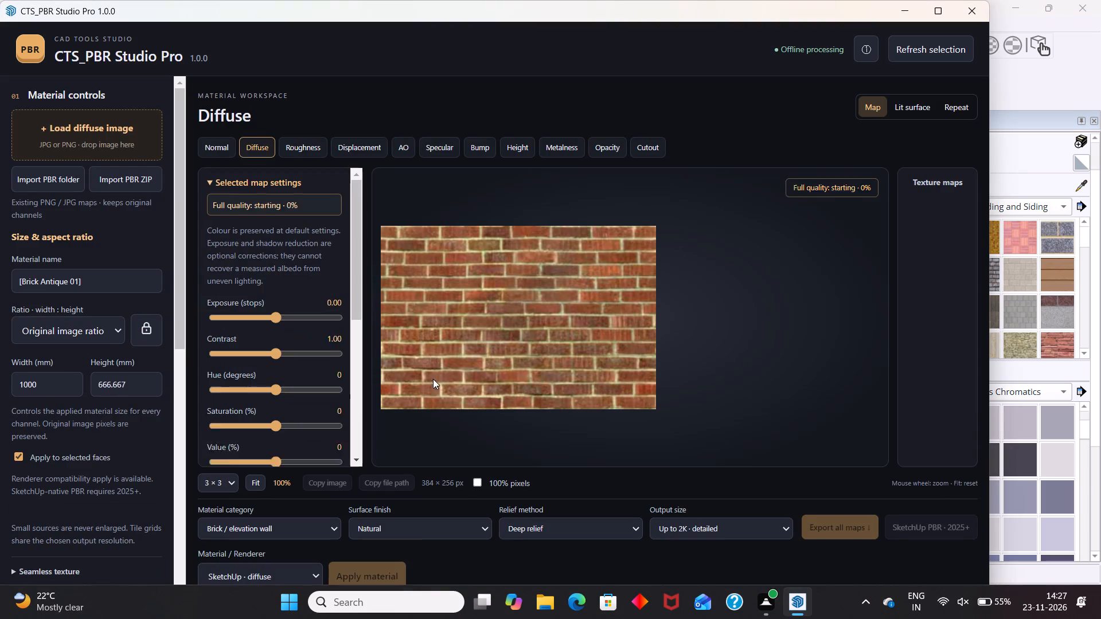
left_click(413, 530)
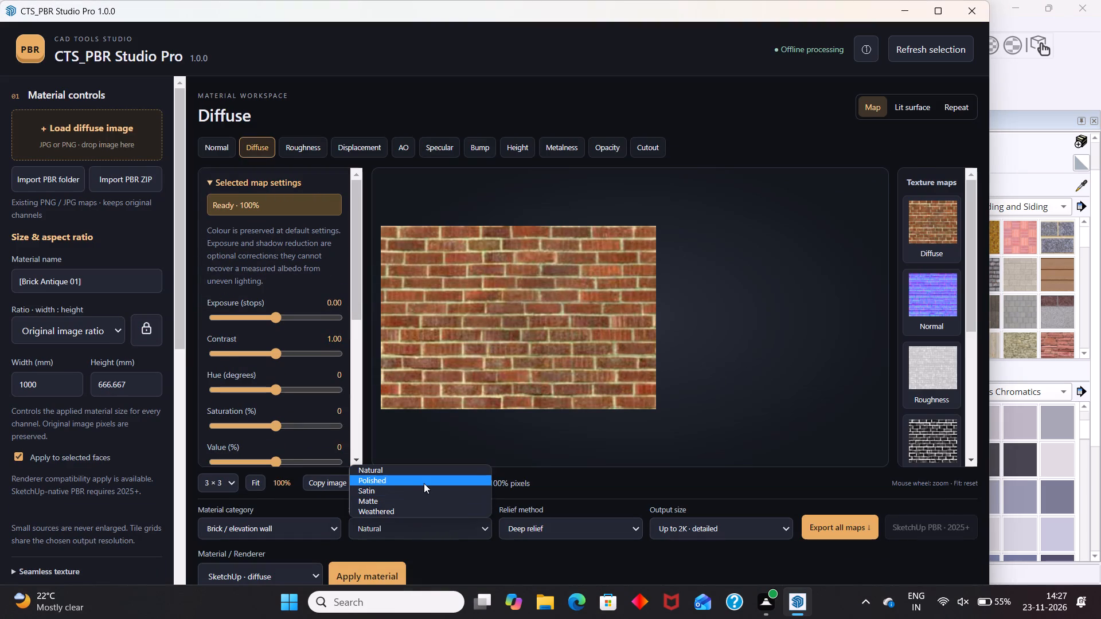
left_click(424, 483)
left_click(529, 525)
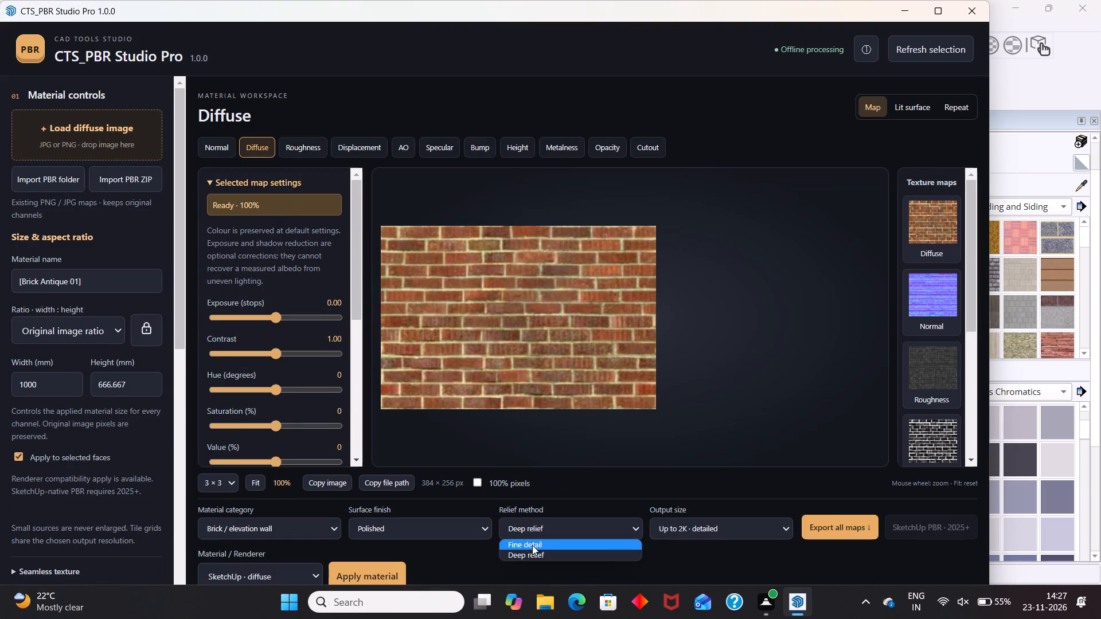
left_click(675, 528)
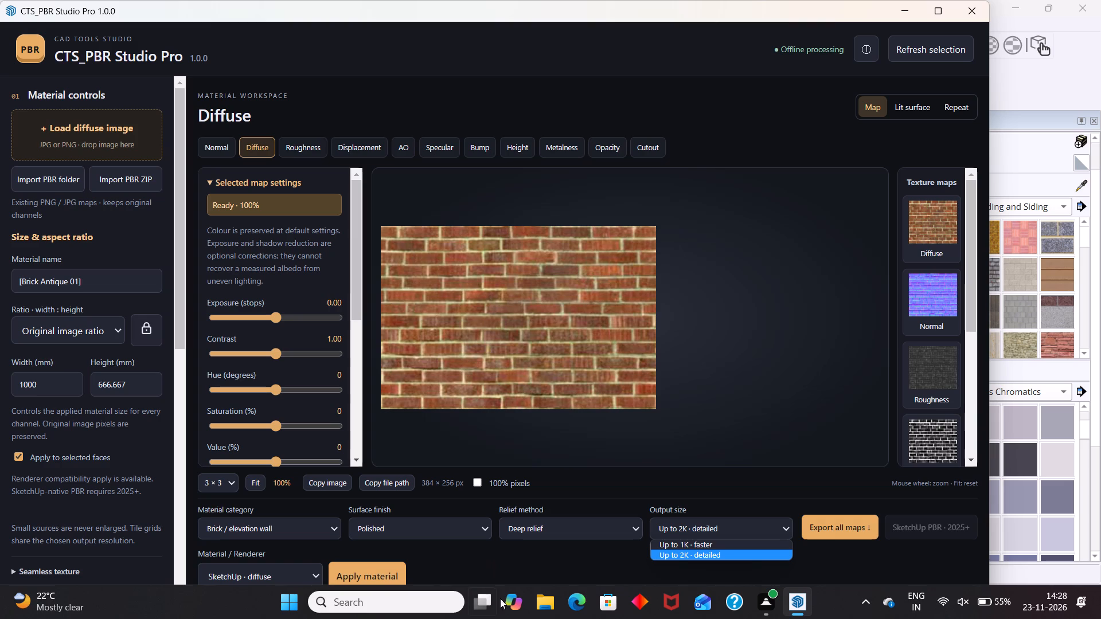
left_click(567, 531)
left_click(560, 542)
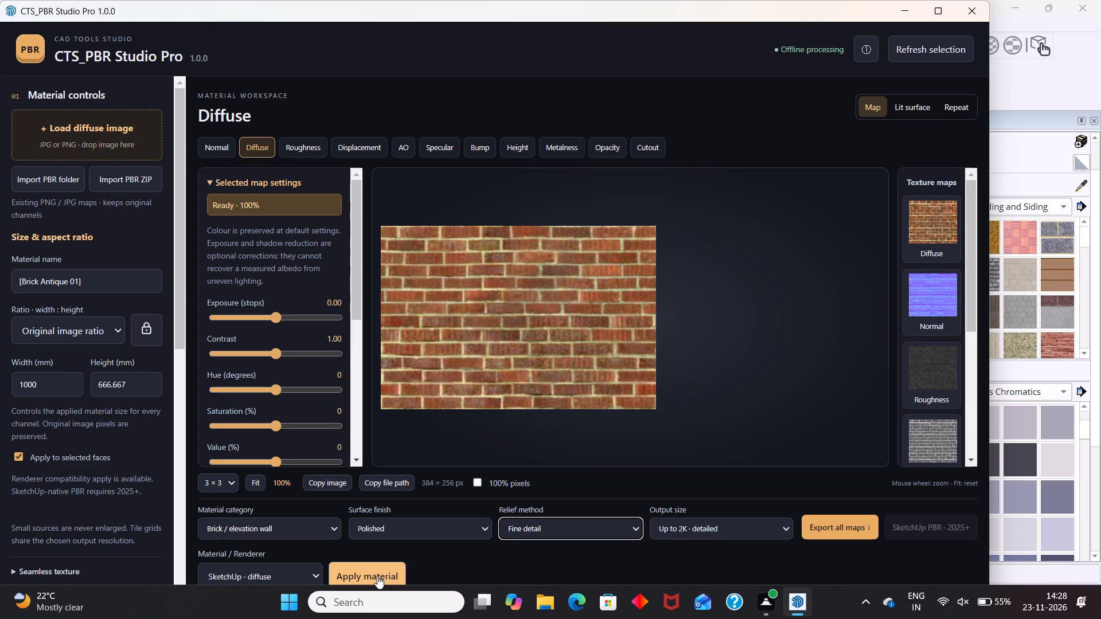
Set the material's target renderer to V-Ray native maps.
left_click(958, 530)
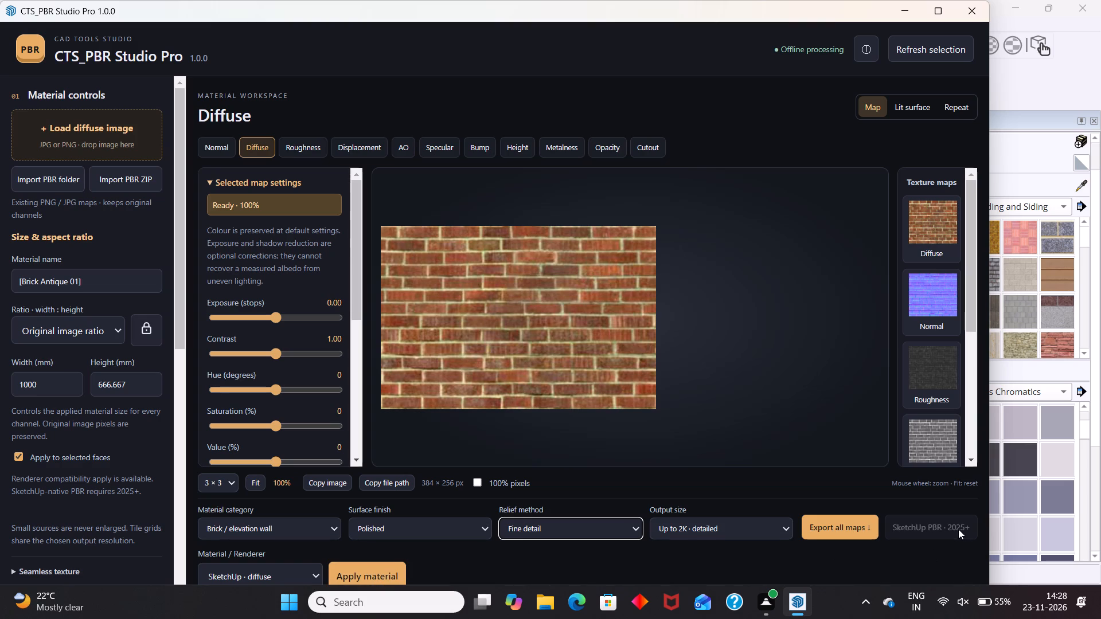
left_click(289, 574)
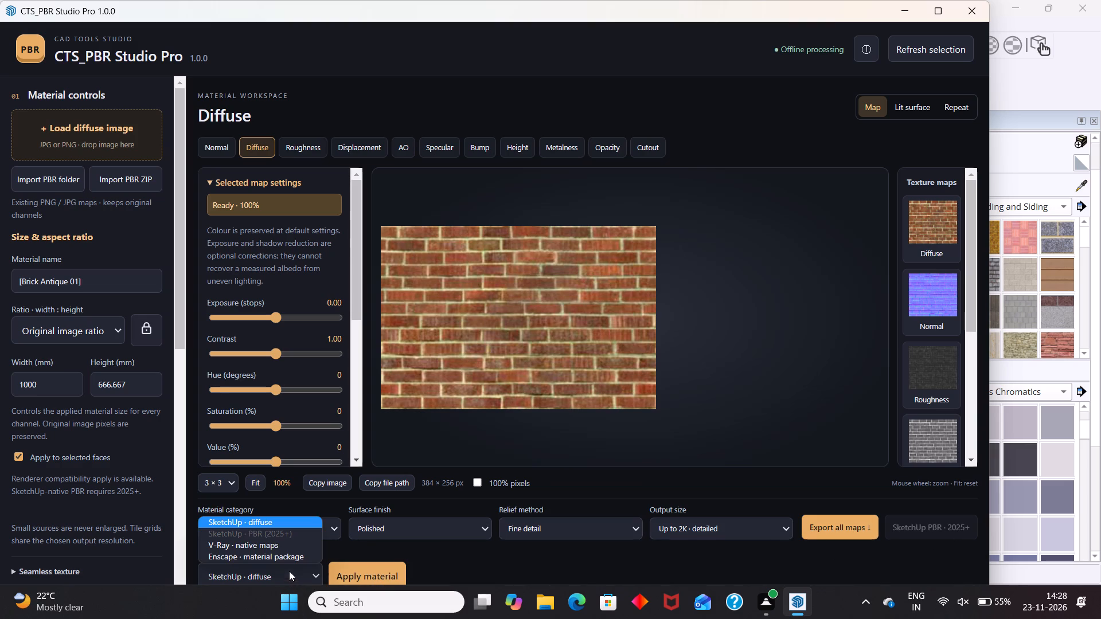
left_click(287, 546)
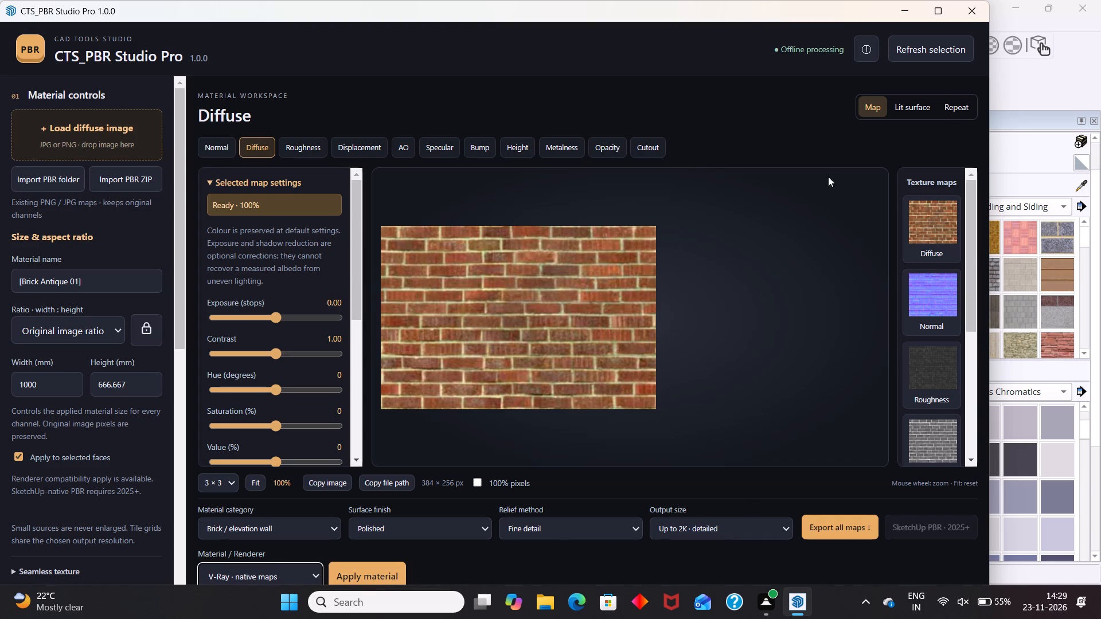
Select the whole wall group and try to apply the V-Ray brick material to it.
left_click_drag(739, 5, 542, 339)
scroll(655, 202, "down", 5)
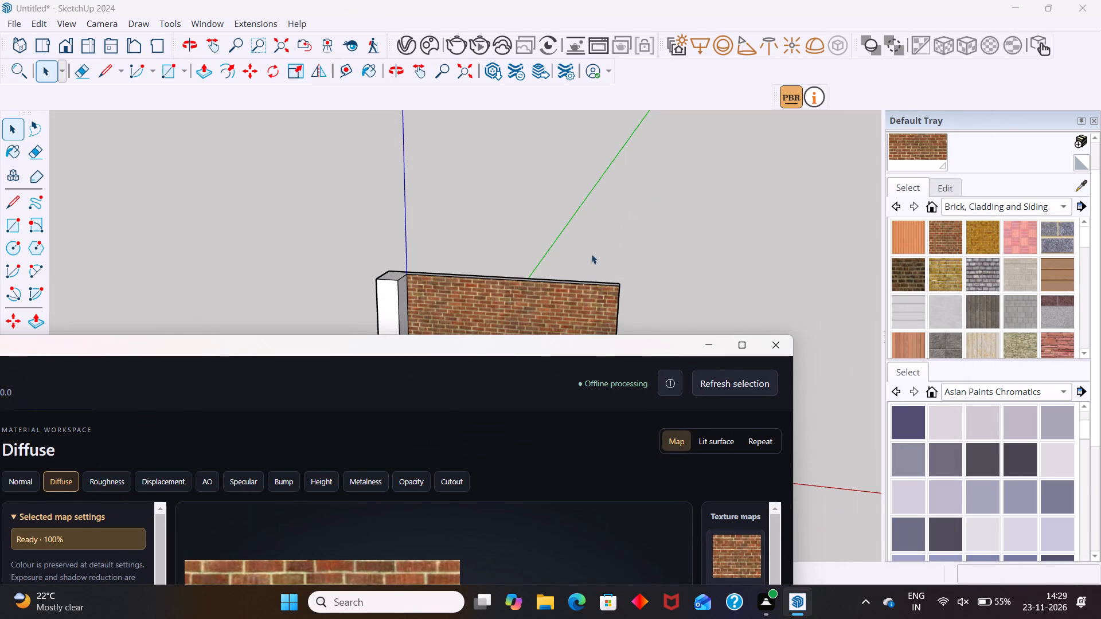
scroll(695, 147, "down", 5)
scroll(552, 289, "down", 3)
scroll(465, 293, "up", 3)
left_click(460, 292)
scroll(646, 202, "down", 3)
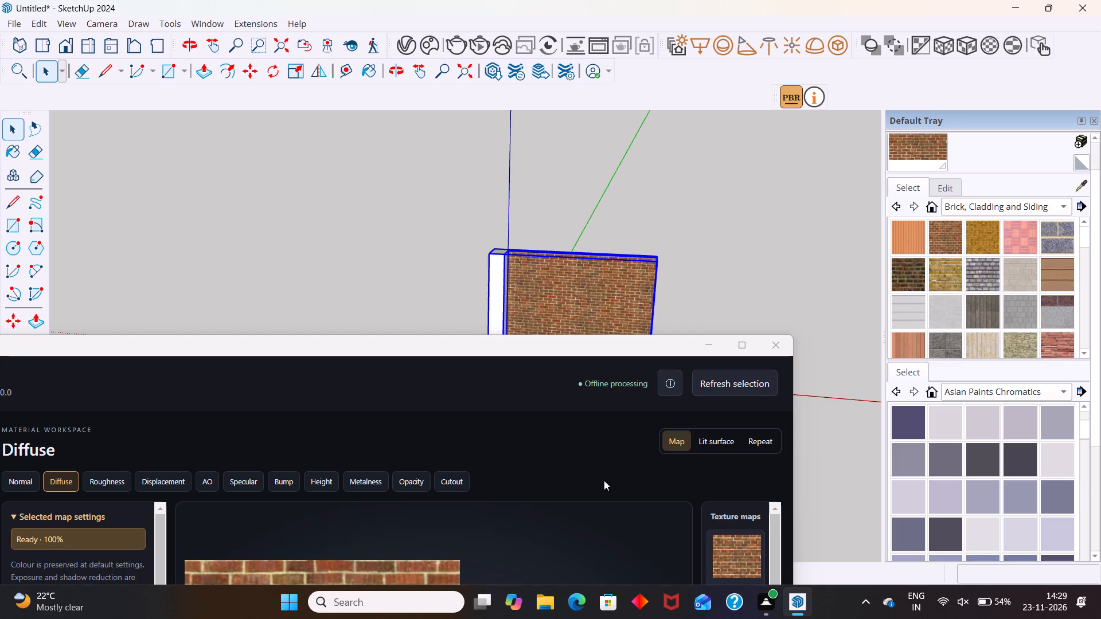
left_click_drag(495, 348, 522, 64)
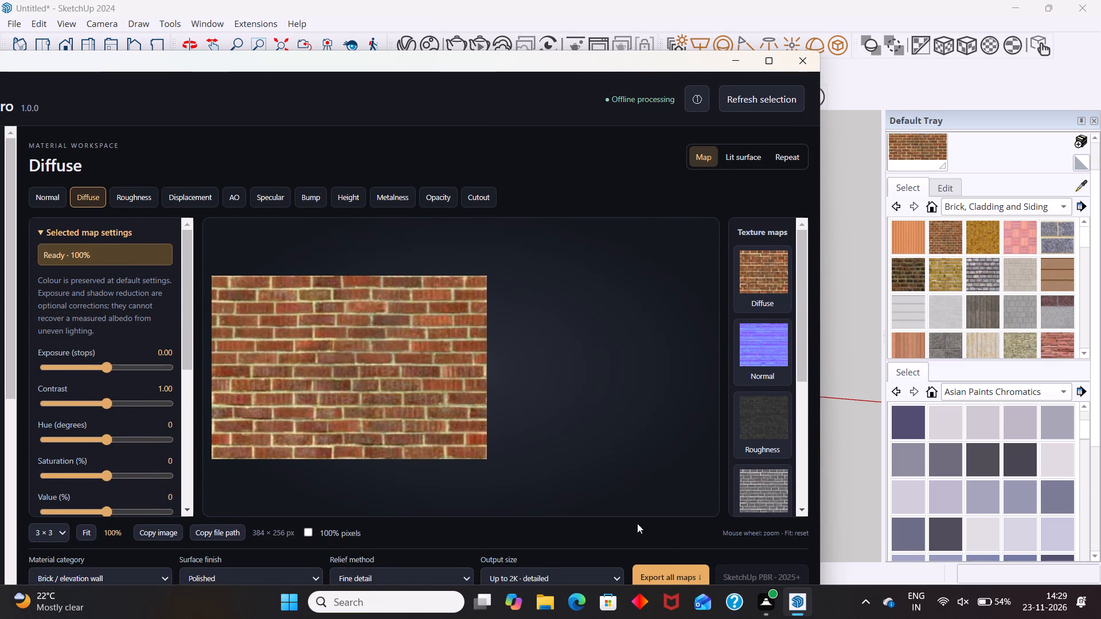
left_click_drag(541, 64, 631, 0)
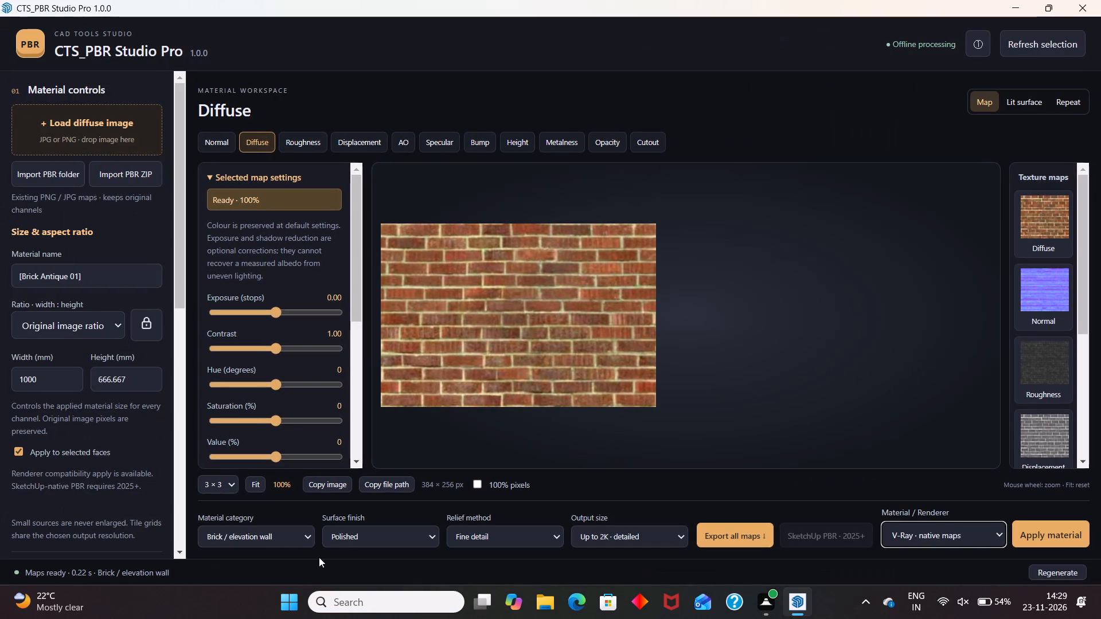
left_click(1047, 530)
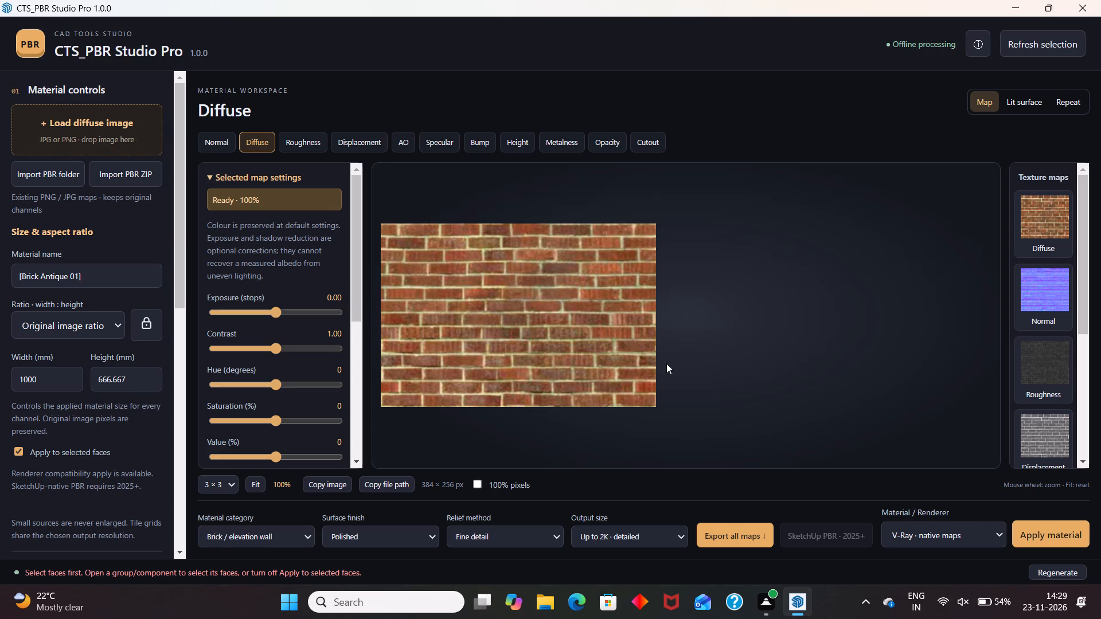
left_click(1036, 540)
Open the wall group, select the narrow white front face of the side column, and apply the V-Ray brick material to it.
left_click_drag(962, 3, 811, 587)
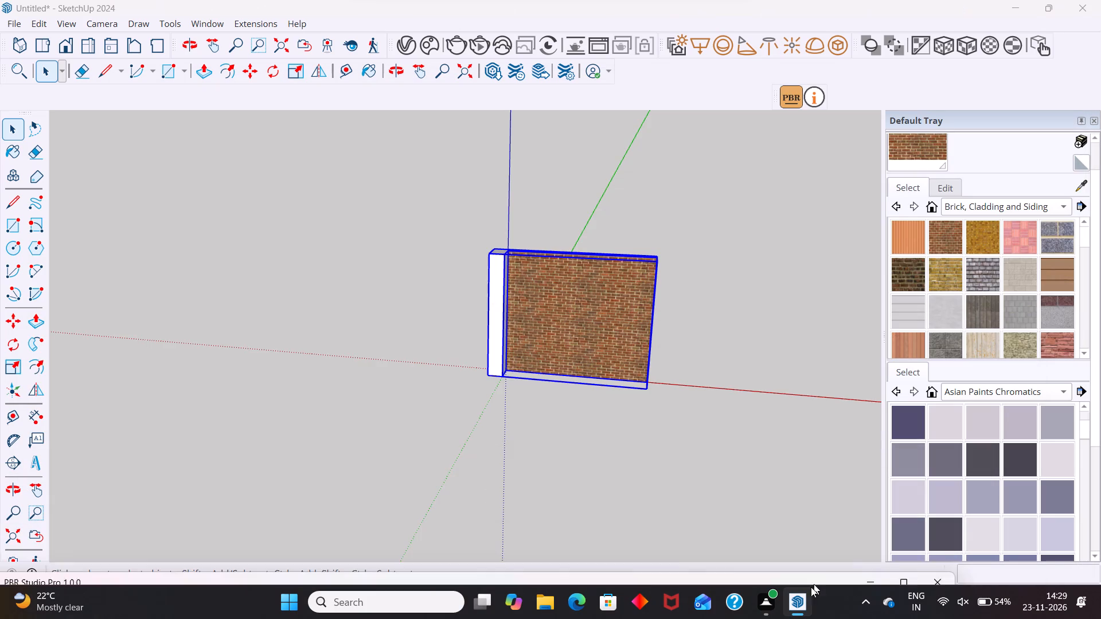
left_click_drag(811, 587, 799, 562)
double_click(487, 307)
triple_click(494, 300)
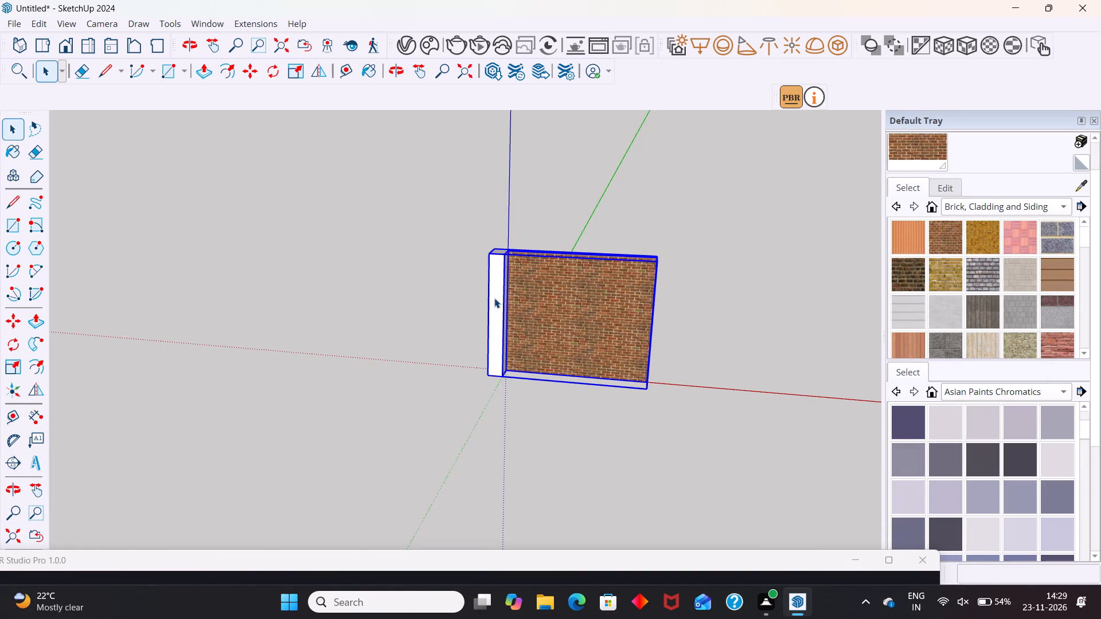
left_click(494, 298)
scroll(496, 300, "up", 3)
double_click(496, 300)
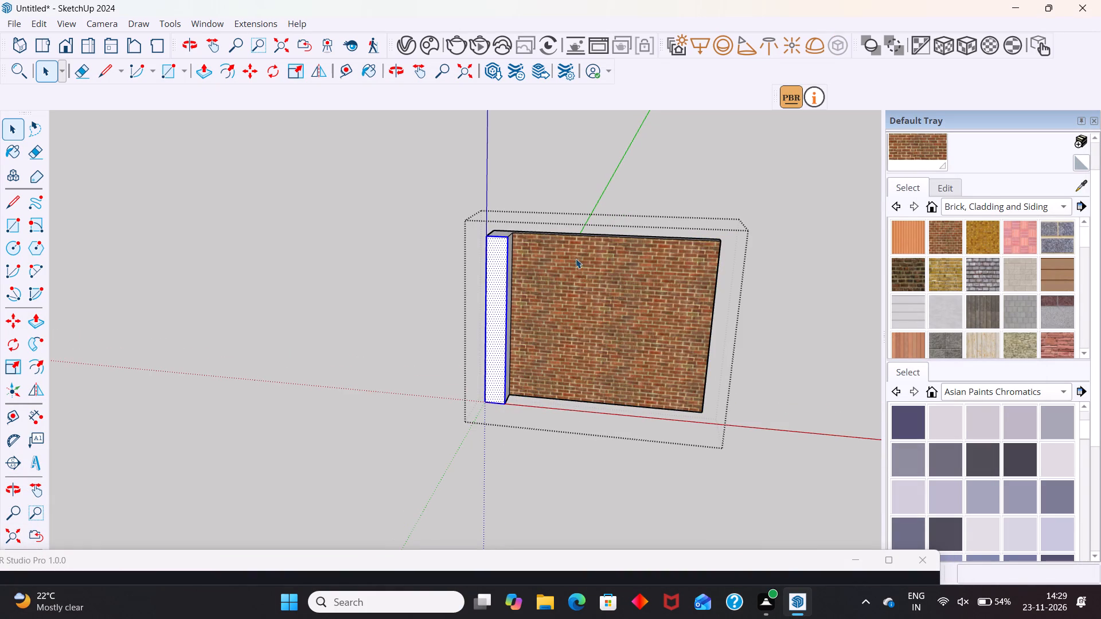
scroll(591, 250, "down", 2)
left_click(792, 95)
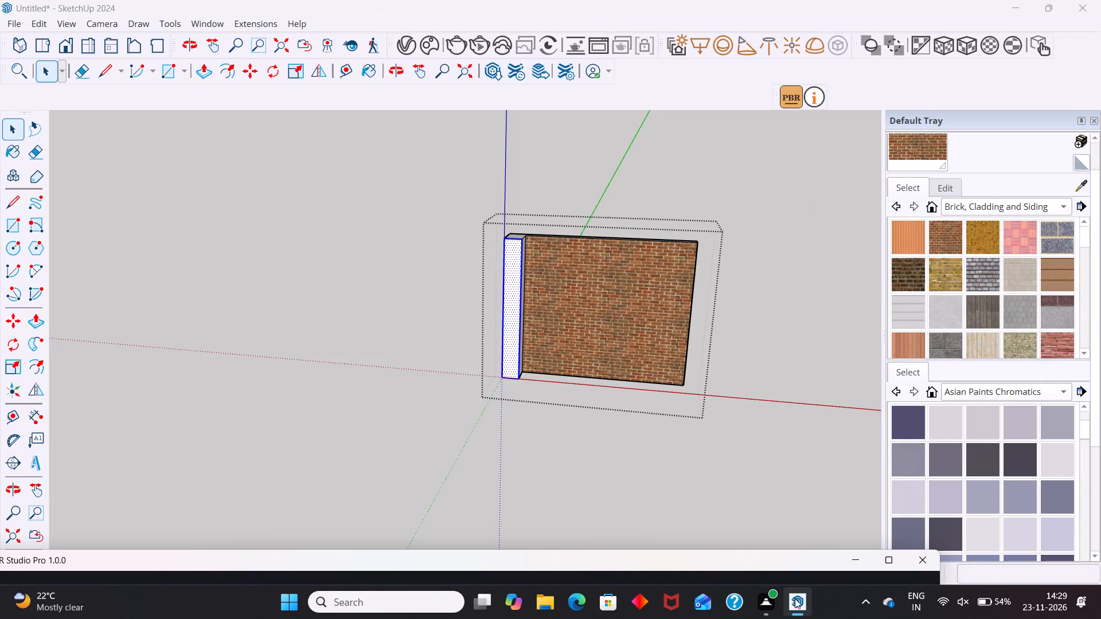
left_click_drag(799, 563, 796, 459)
left_click_drag(743, 462, 721, 0)
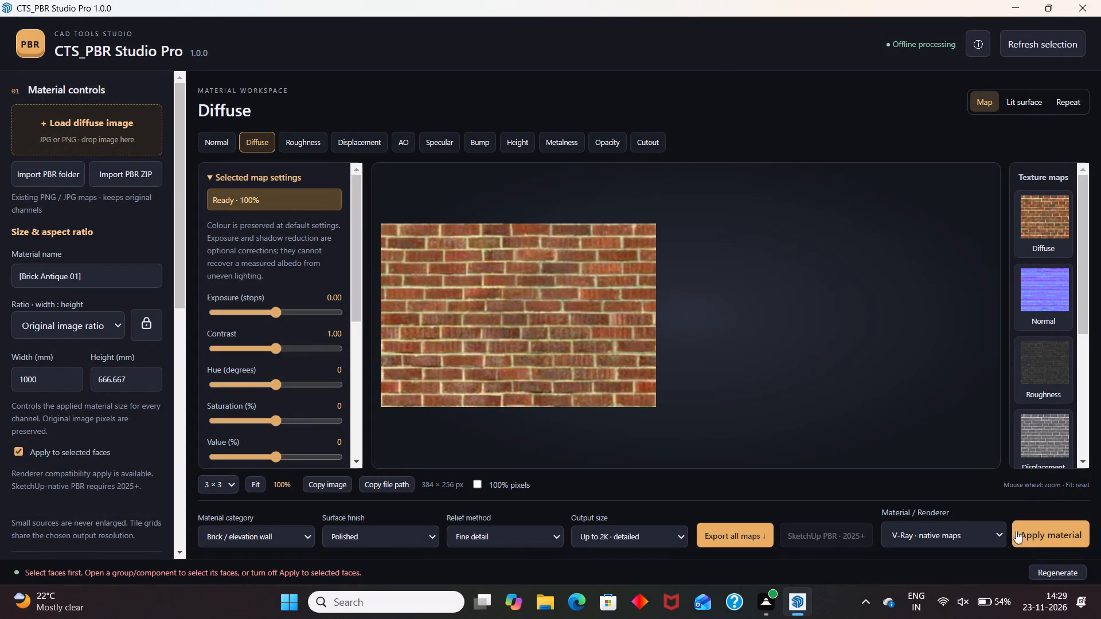
left_click(1037, 536)
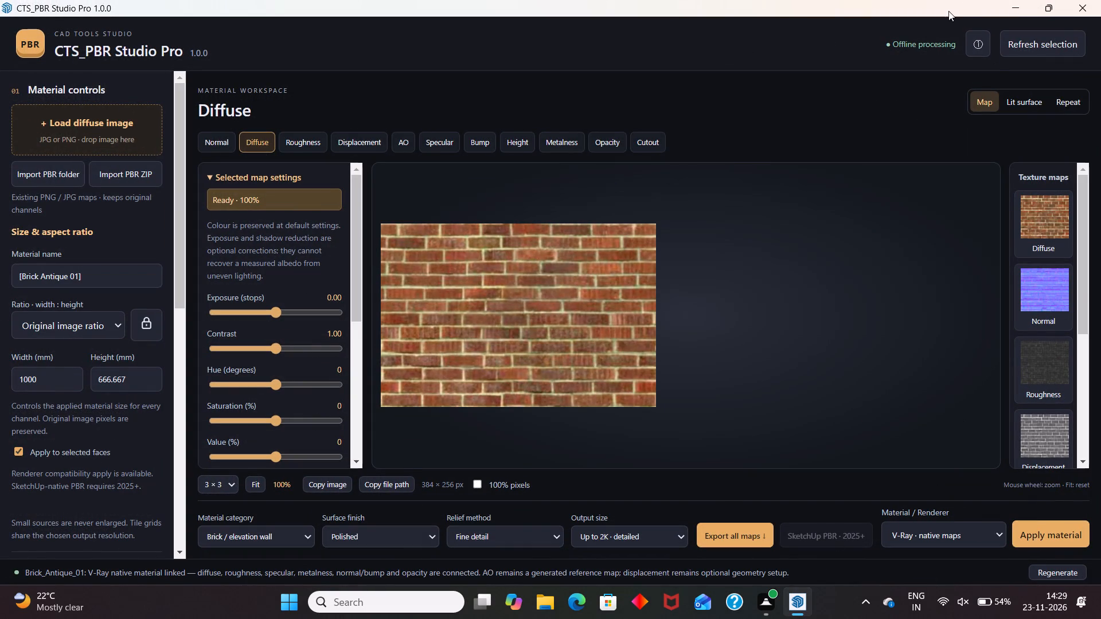
Open the V-Ray Asset Editor and display the settings of the CTS_Brick_Antique_01_27691bfd material.
left_click_drag(948, 5, 780, 532)
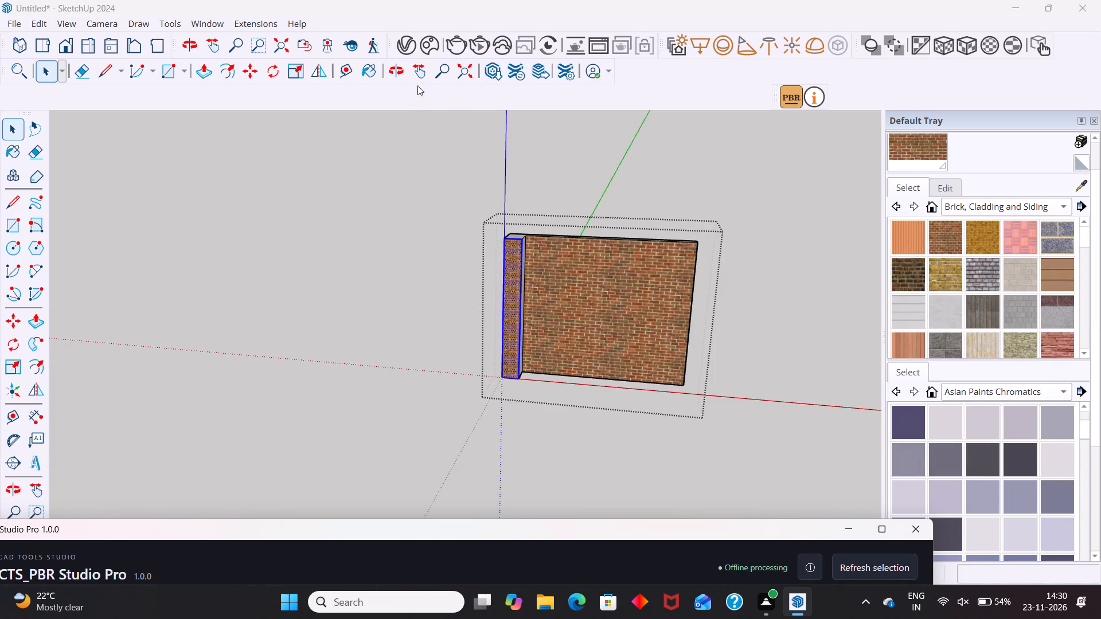
left_click(411, 54)
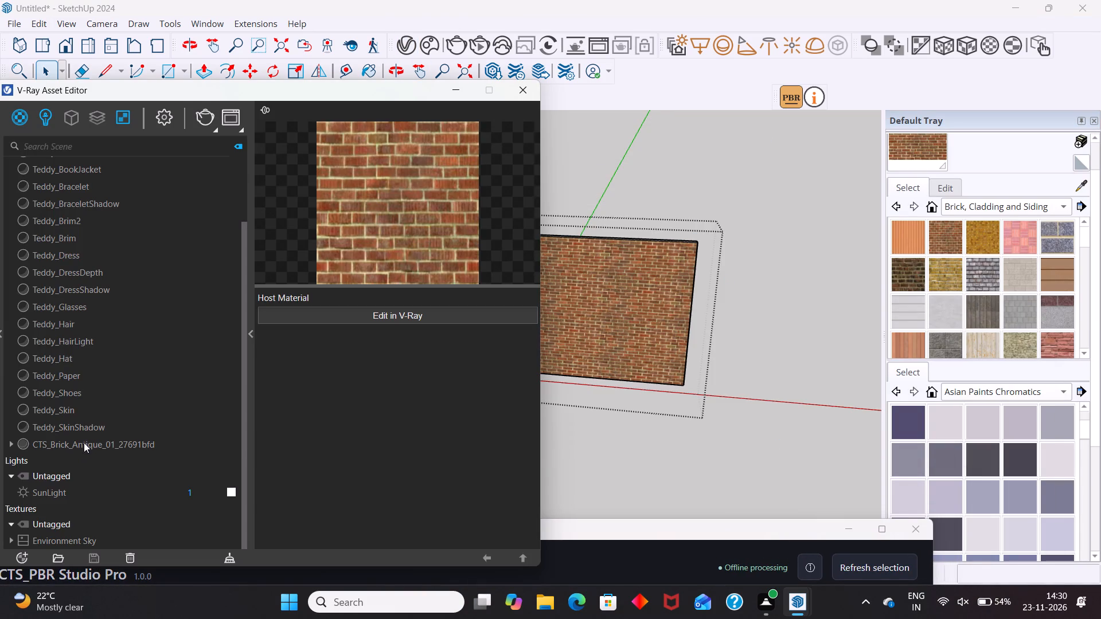
left_click(84, 442)
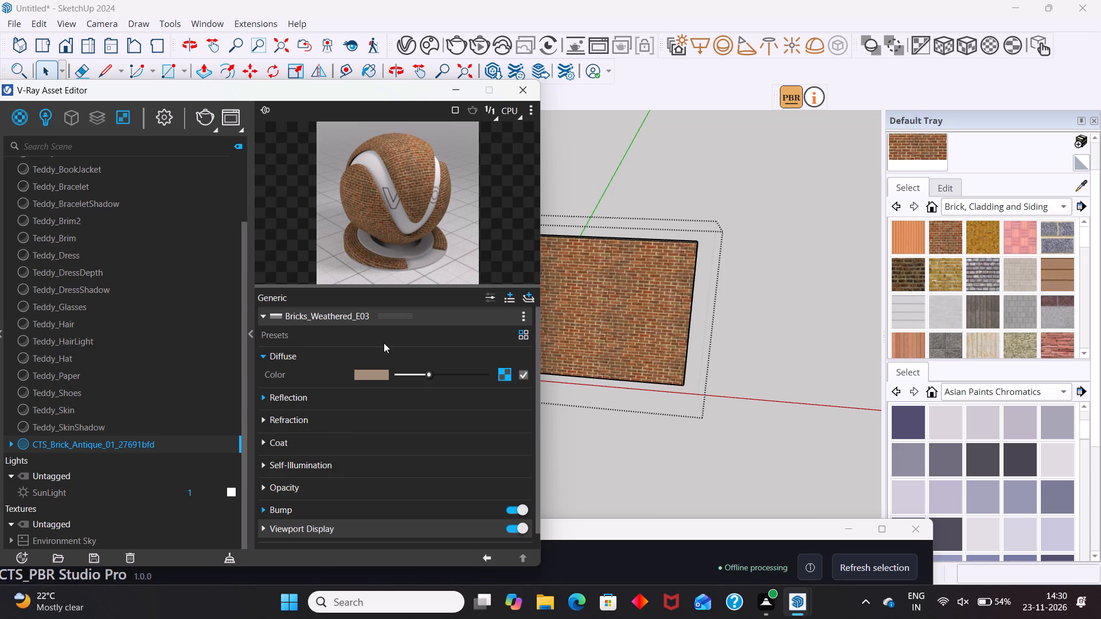
Inspect the brick material's Bump settings, including its mode and amount, and close the V-Ray Asset Editor.
left_click(453, 513)
scroll(496, 511, "down", 4)
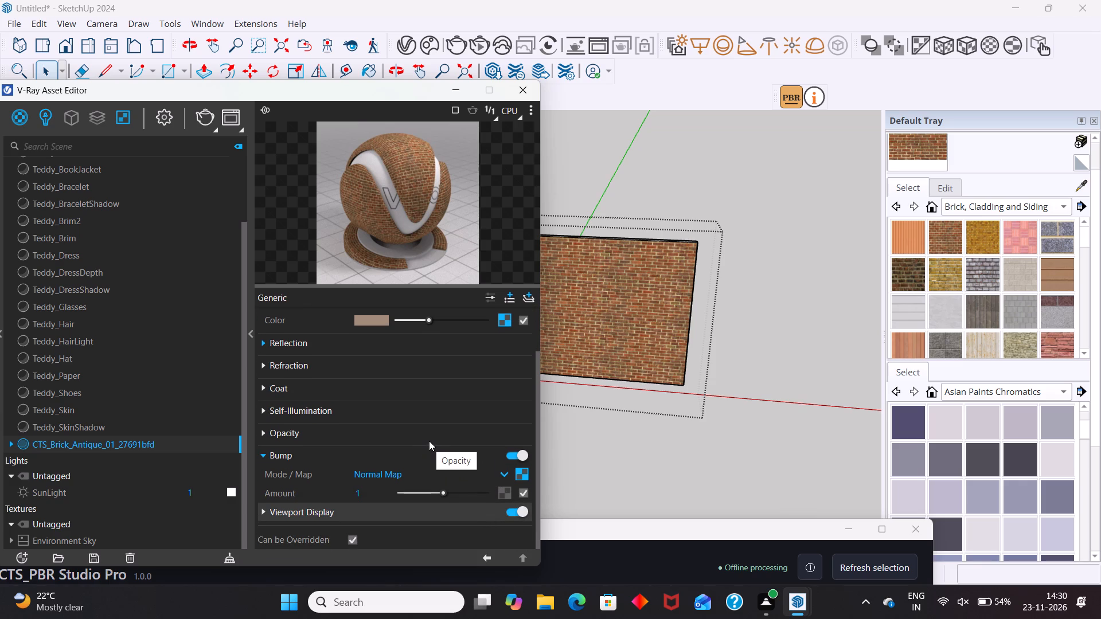
left_click(528, 87)
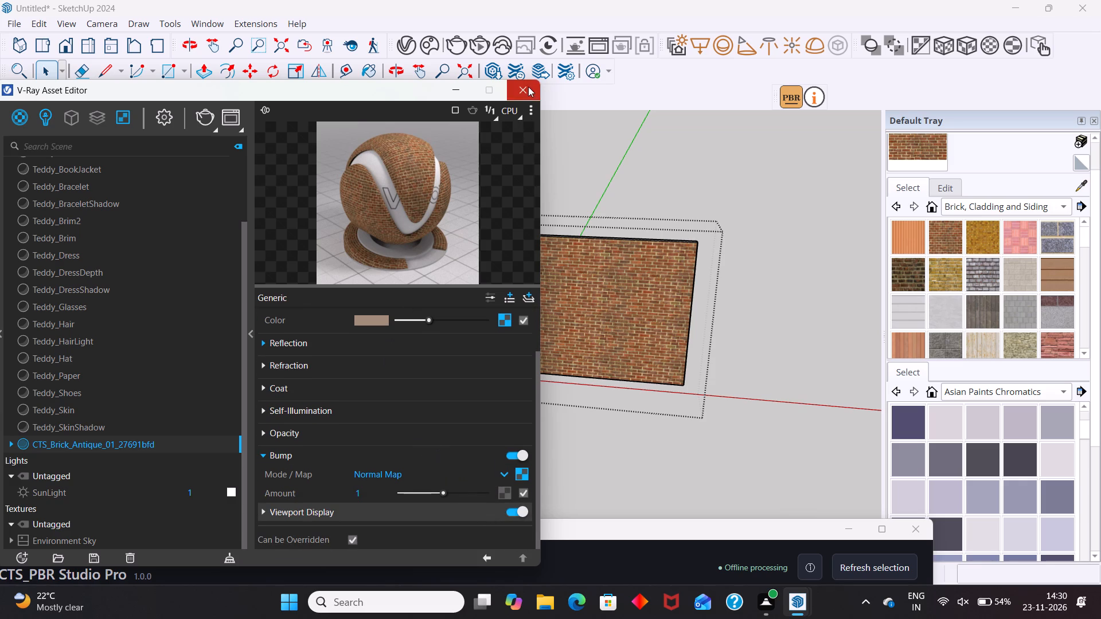
Leave the wall group and delete the entire brick-covered wall model.
left_click(777, 322)
scroll(479, 322, "down", 9)
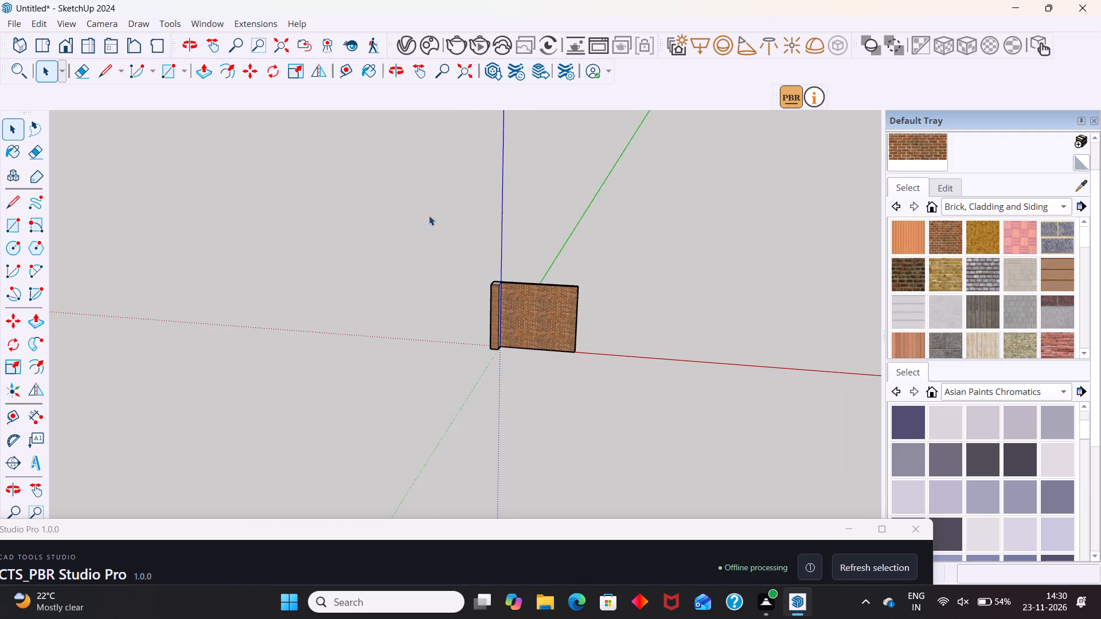
left_click_drag(429, 216, 649, 413)
key("Delete")
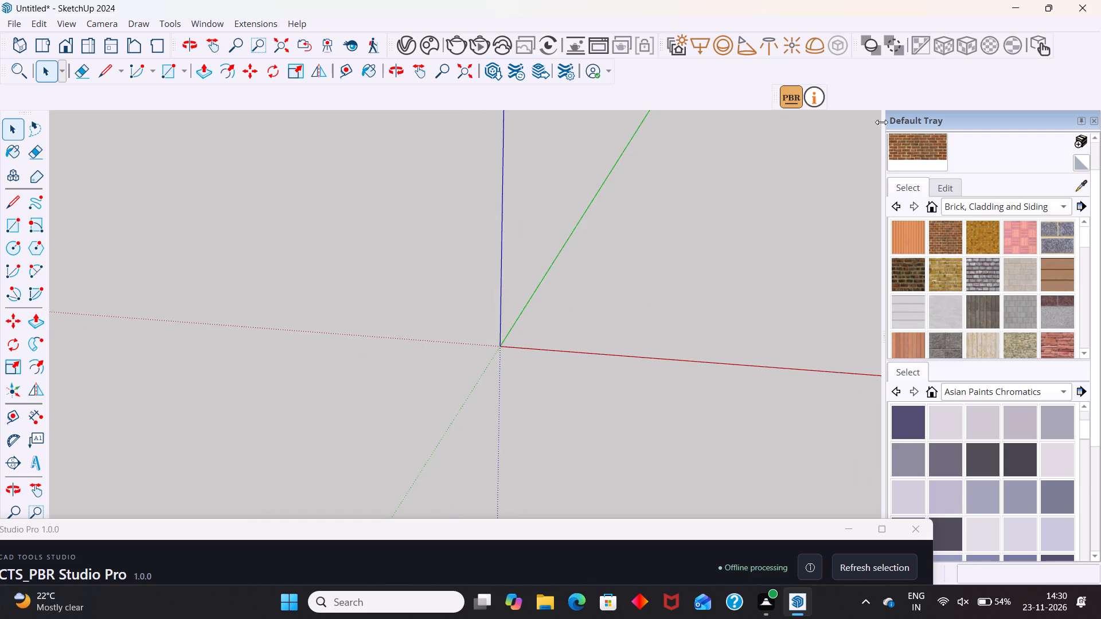
Hide the CTS_PBR Studio Pro toolbar.
right_click(881, 76)
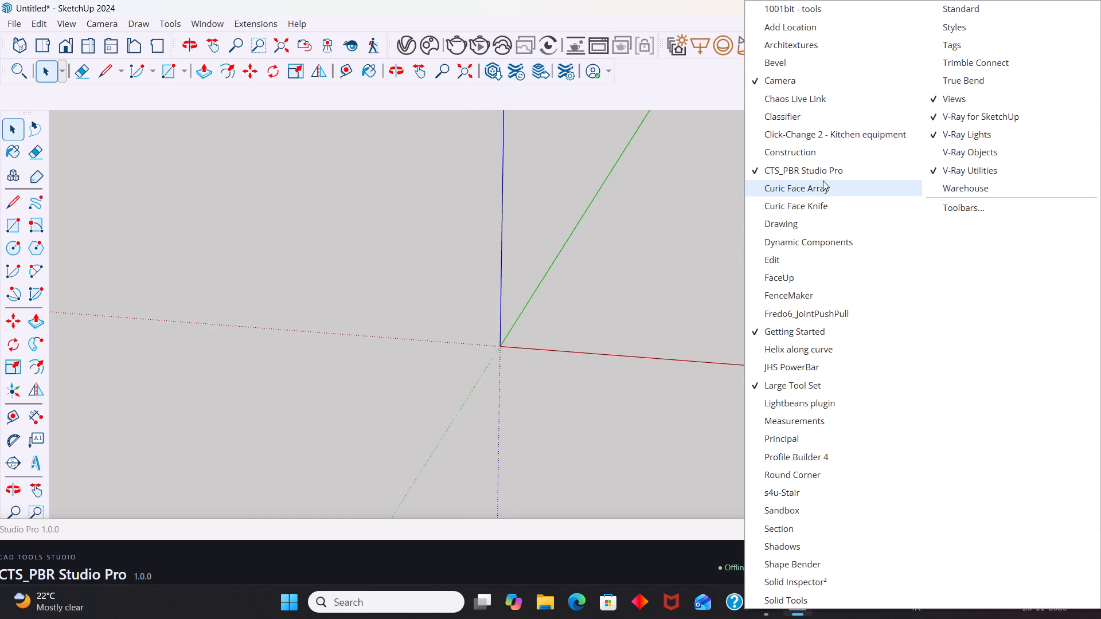
left_click(835, 173)
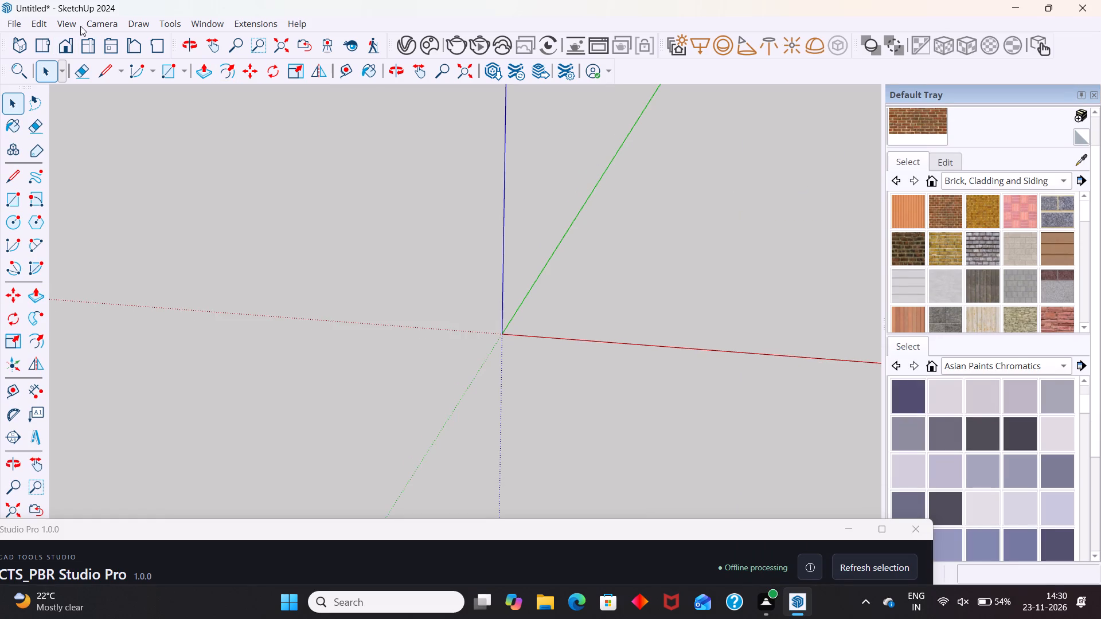
Close the CTS_PBR Studio Pro window and start a rectangle from the origin in top view.
left_click(47, 45)
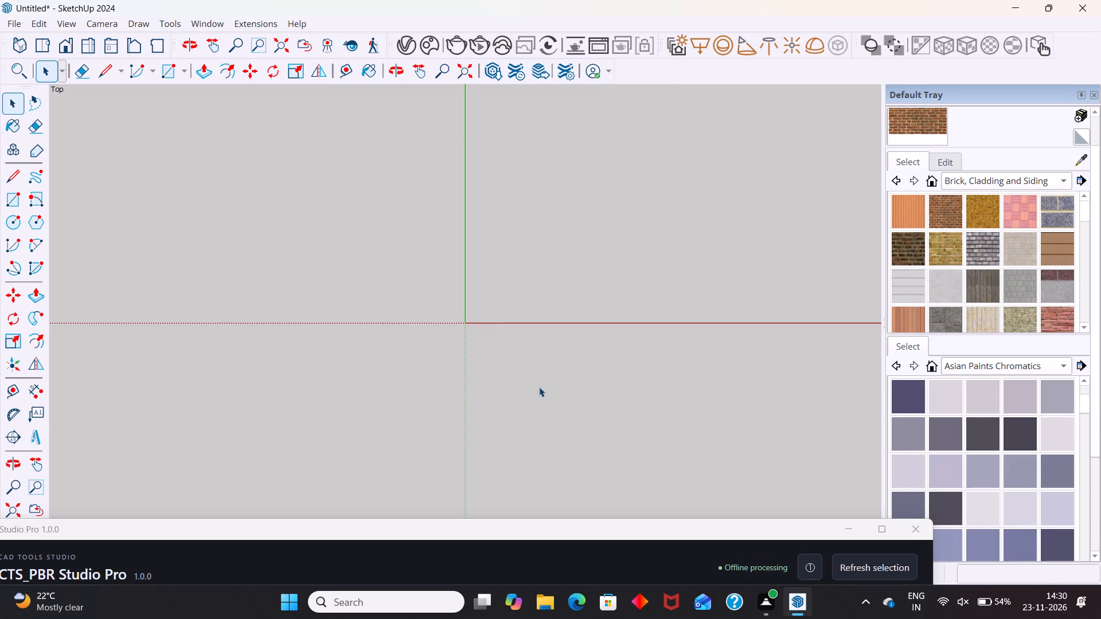
left_click(910, 530)
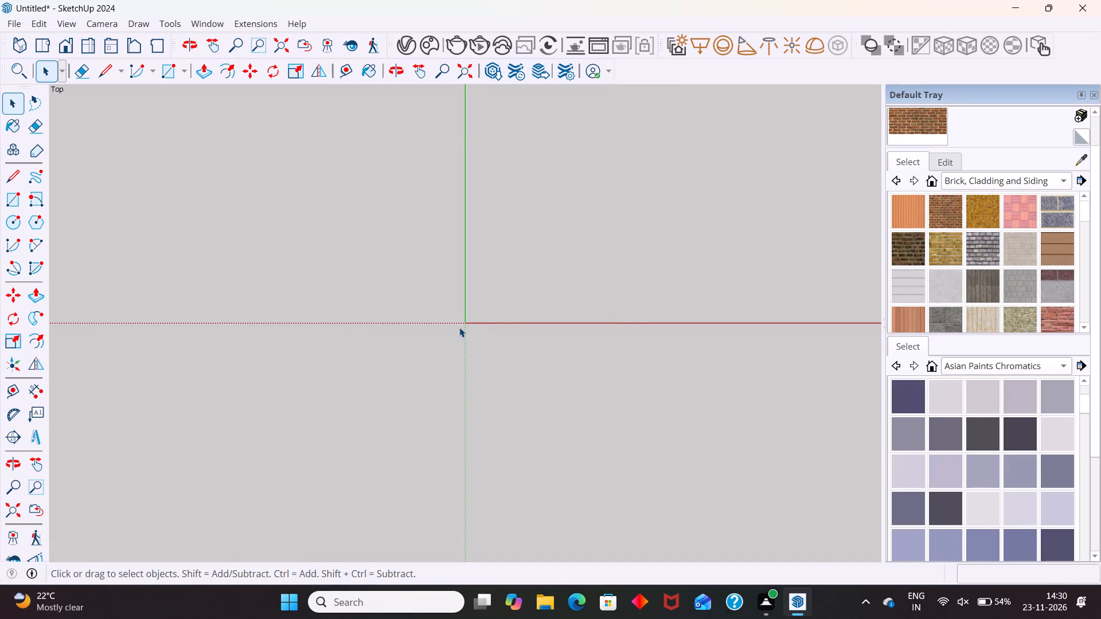
key("r")
left_click_drag(464, 323, 477, 326)
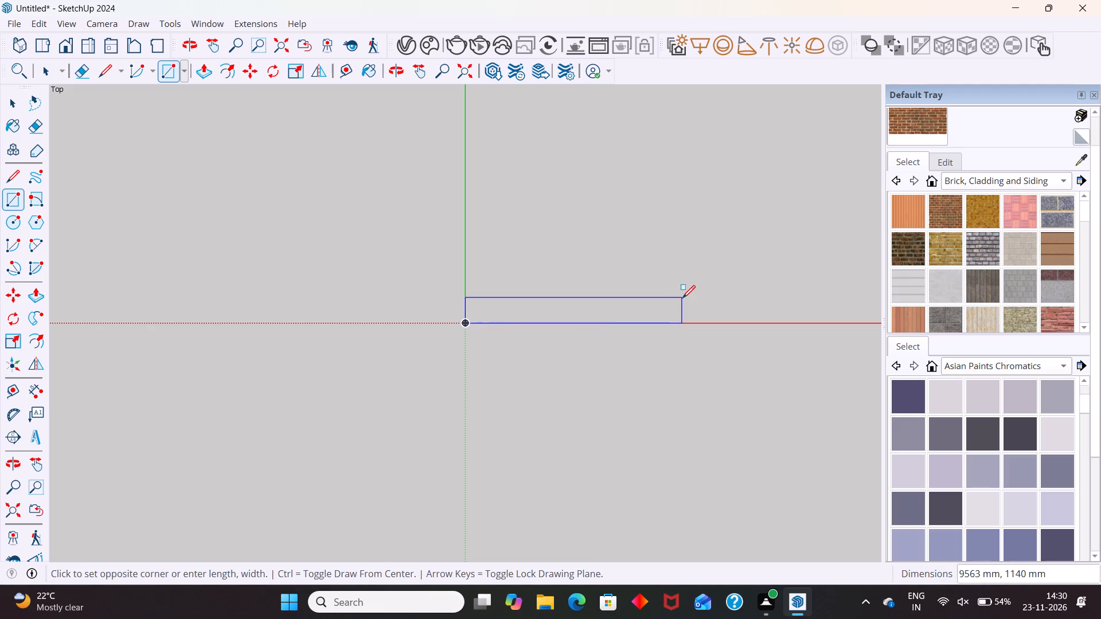
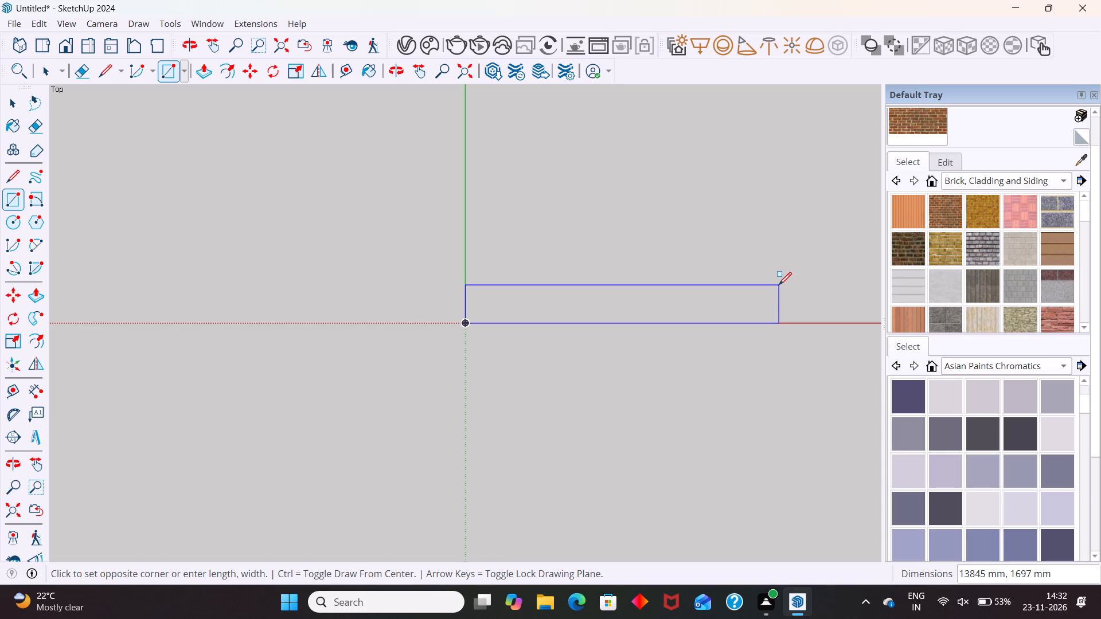
Draw a 144 cm by 6" rectangle on the ground plane starting from the origin.
type("144")
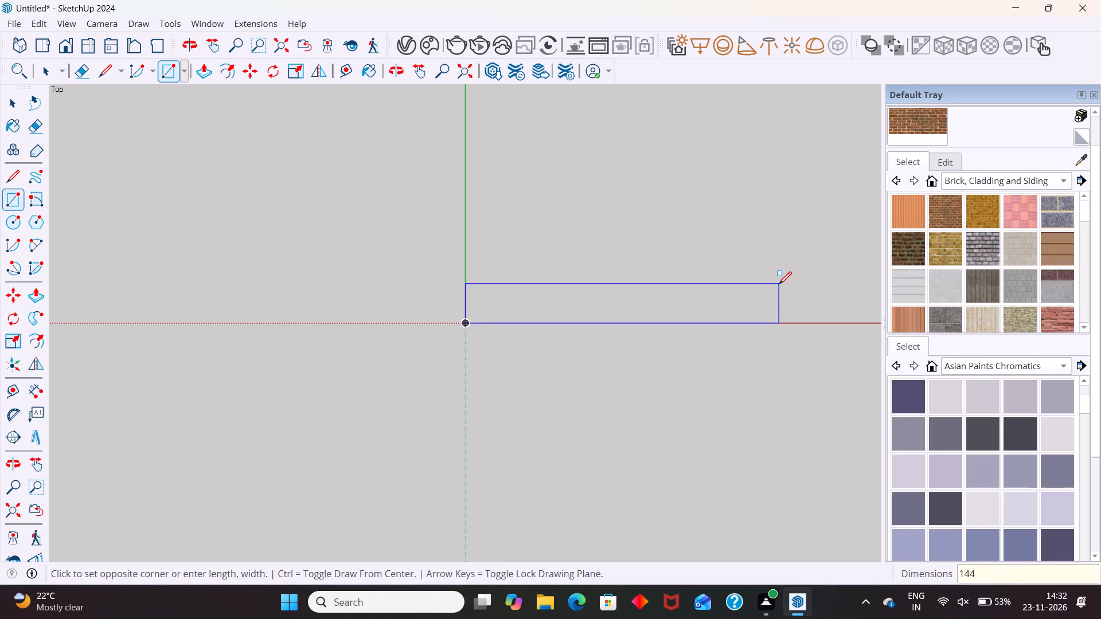
type("CM")
key("comma")
type("6\"")
key("Return")
key("space")
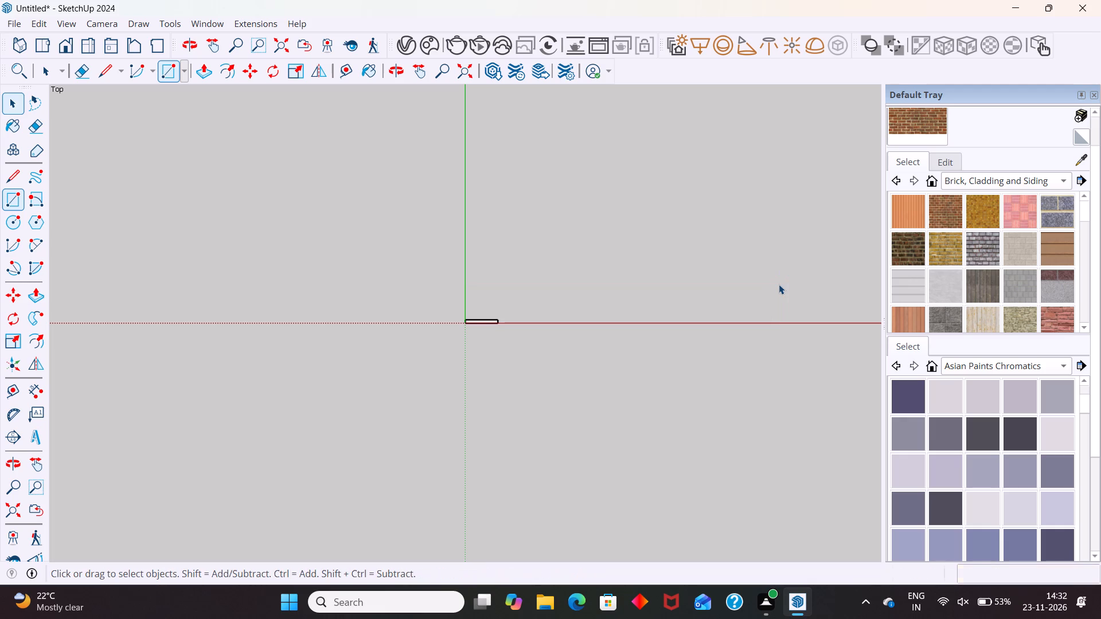
Push/Pull the rectangle up to a height of 10' and clear the selection.
scroll(473, 313, "up", 9)
triple_click(490, 323)
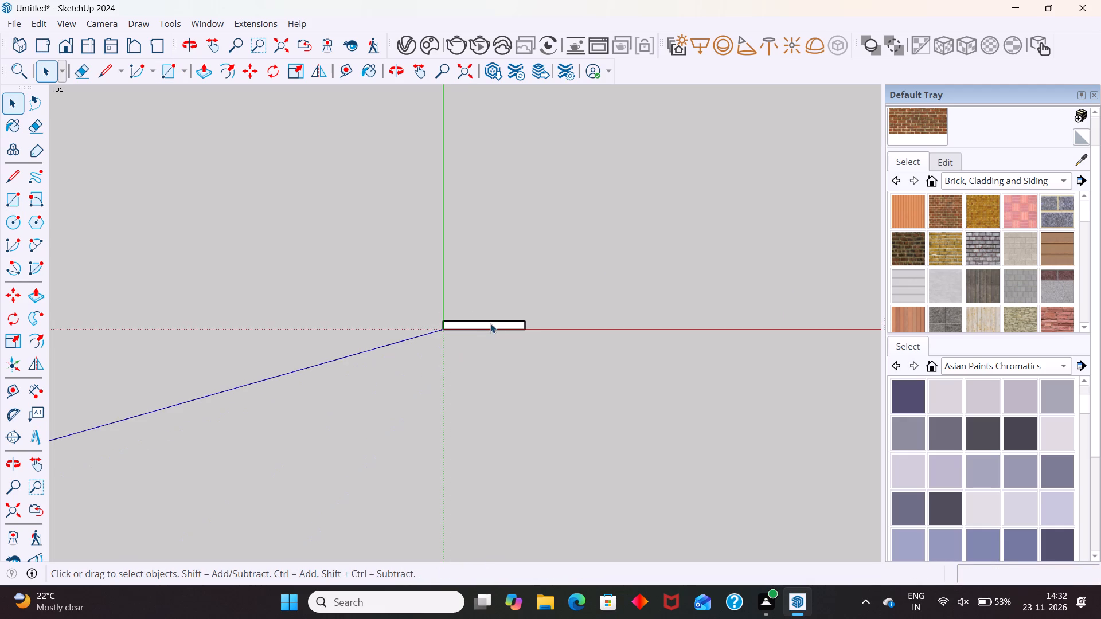
key("p")
left_click(487, 323)
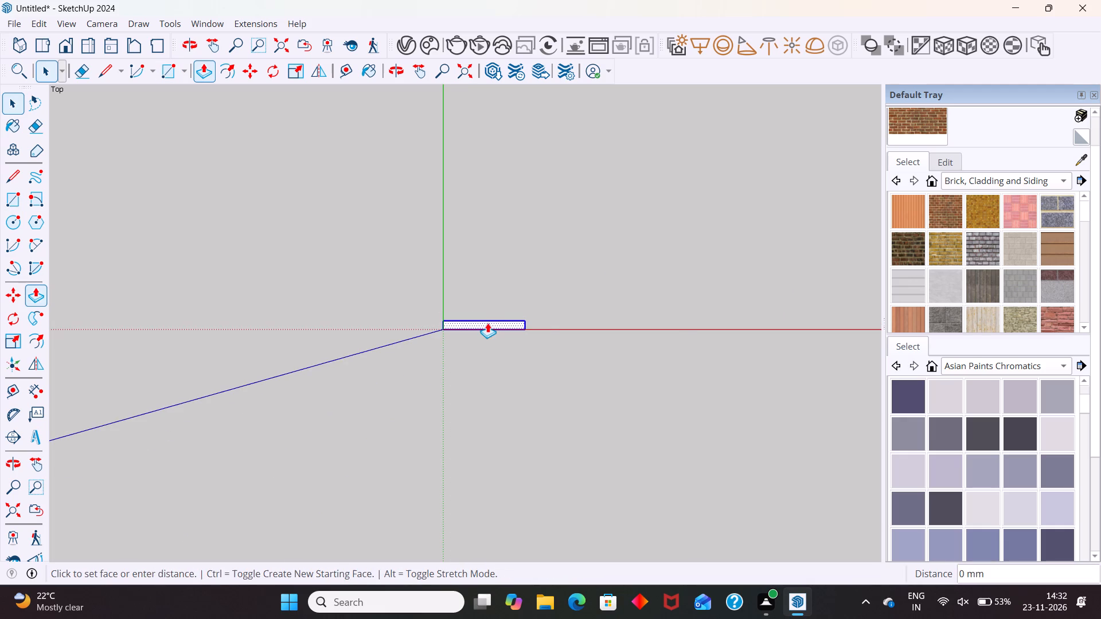
type("10'")
key("Return")
key("space")
left_click(594, 337)
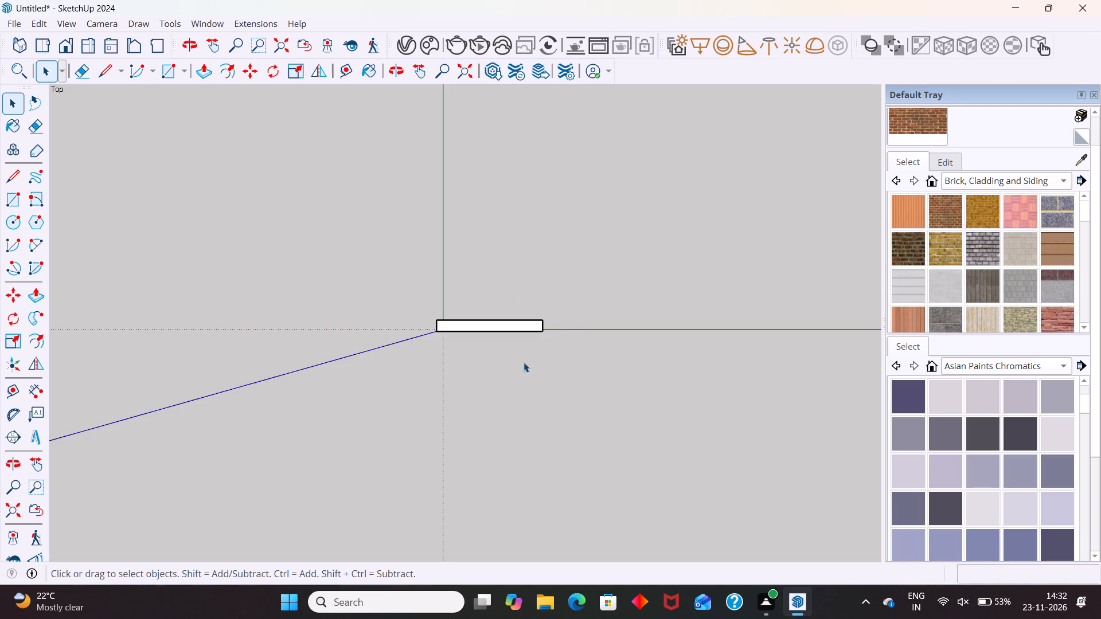
Push/Pull the wall's narrow end face on the side away from the origin outward by 40 cm.
middle_click_drag(521, 332, 577, 159)
scroll(577, 160, "up", 1)
scroll(540, 234, "down", 5)
middle_click_drag(471, 305, 481, 177)
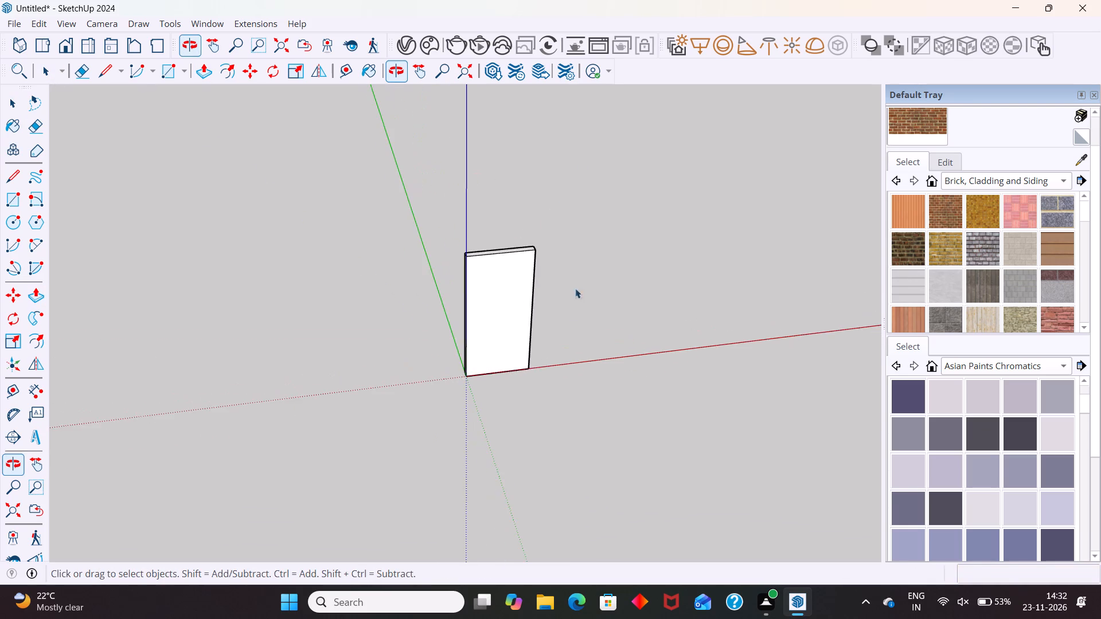
scroll(584, 308, "up", 4)
middle_click_drag(549, 339, 492, 253)
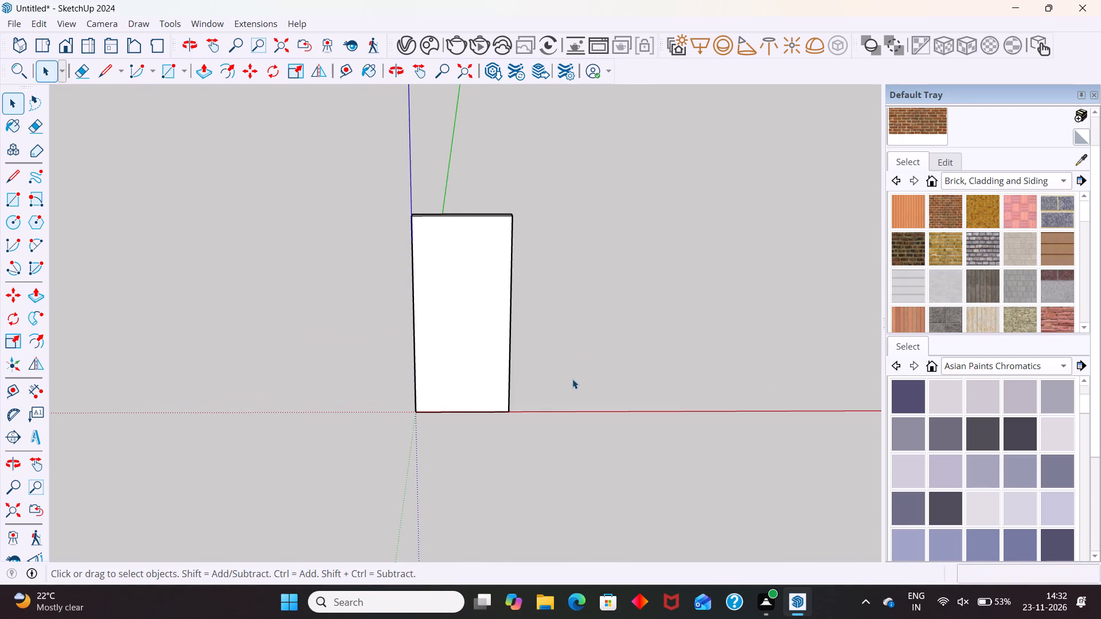
middle_click_drag(559, 384, 369, 360)
scroll(540, 374, "up", 5)
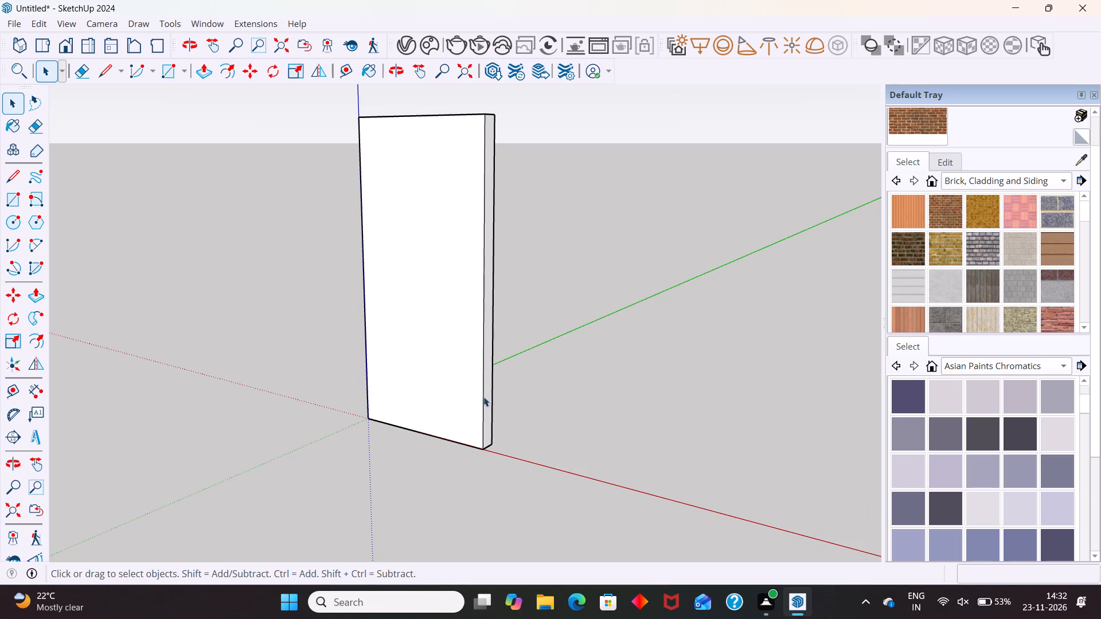
double_click(487, 391)
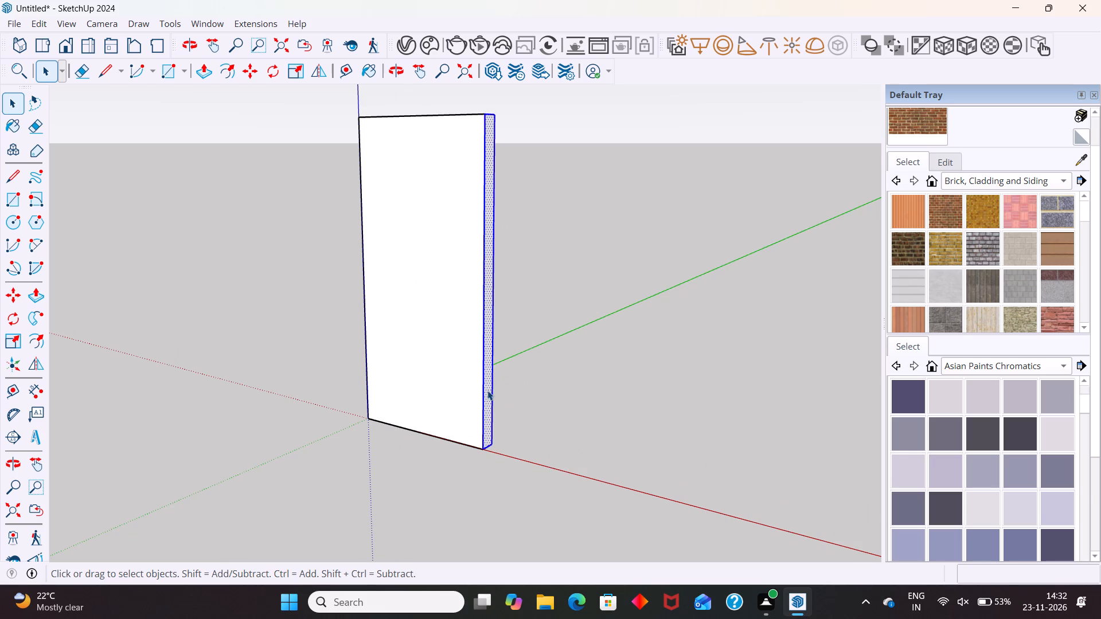
double_click(489, 390)
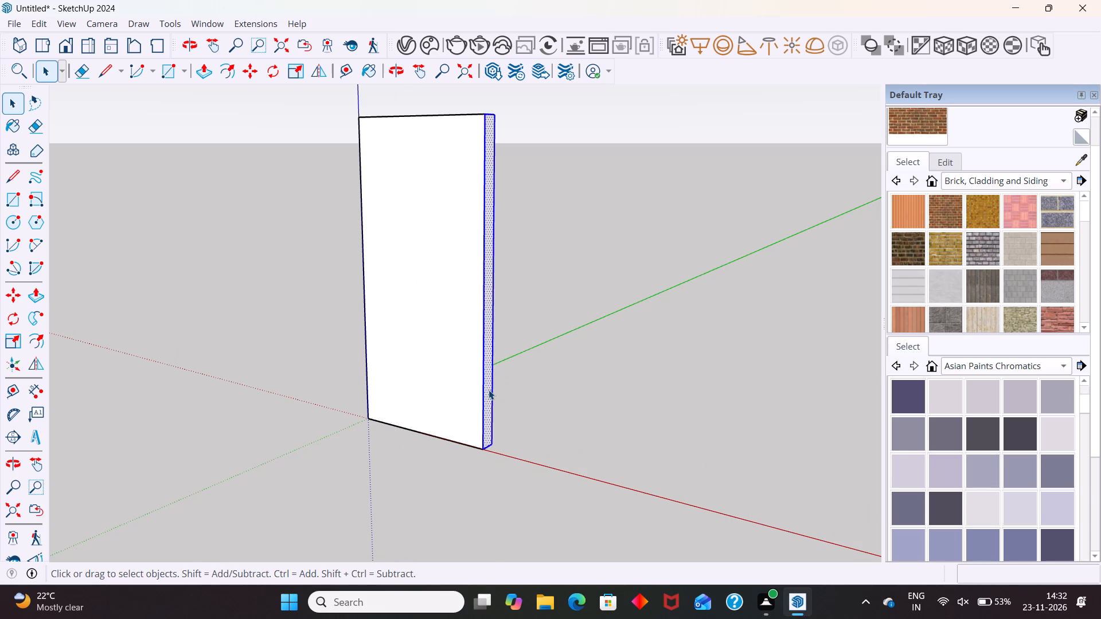
key("p")
left_click(489, 390)
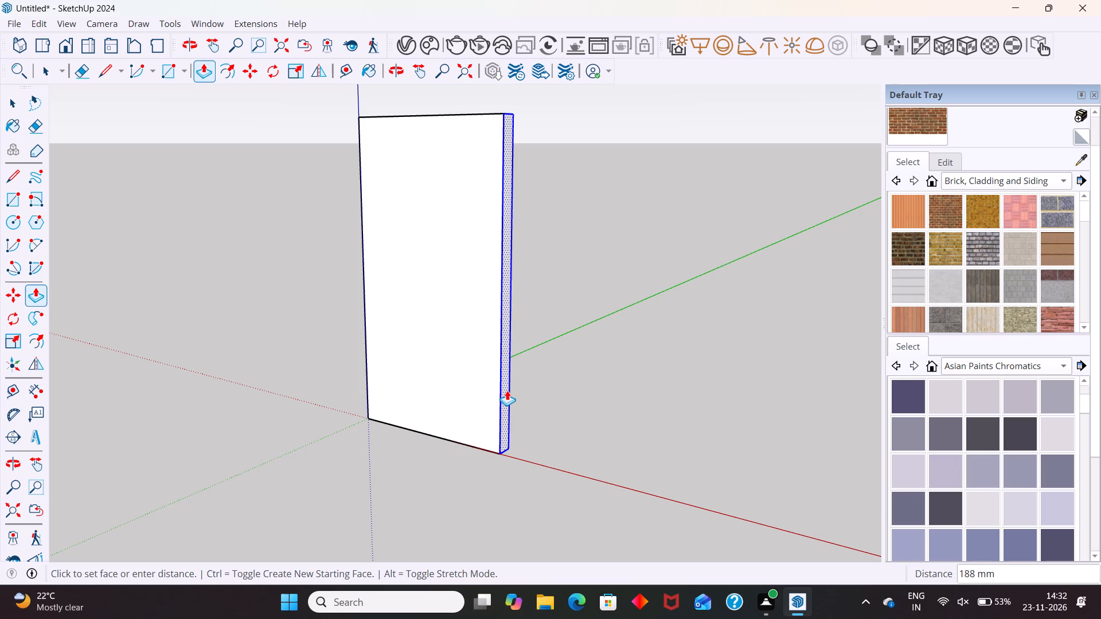
type("40C,")
key("BackSpace")
key("m")
key("Return")
key("space")
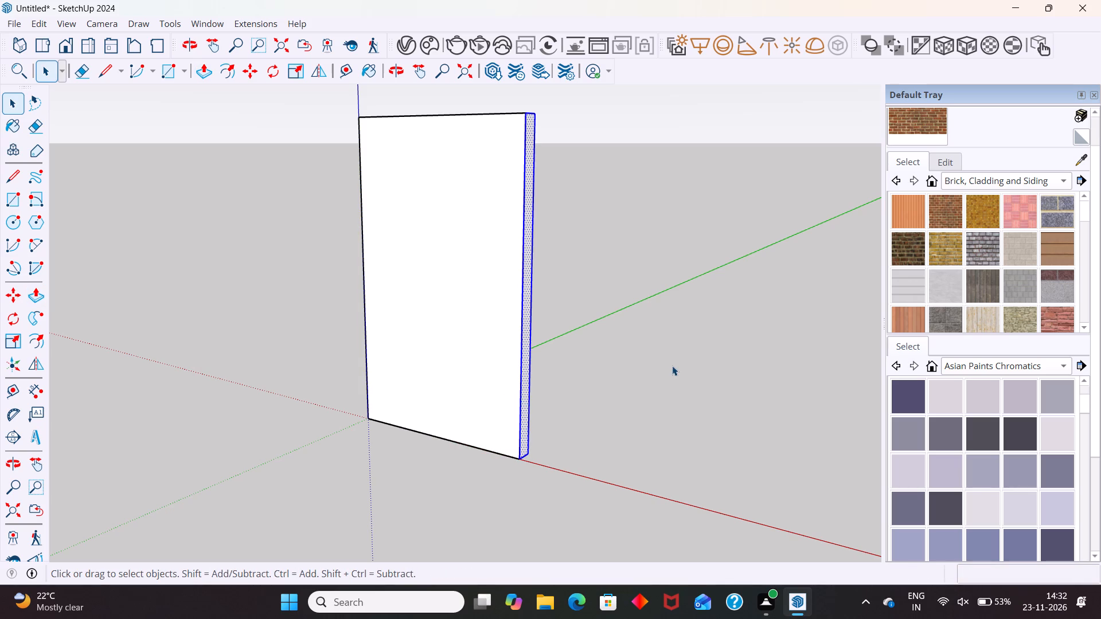
left_click(671, 366)
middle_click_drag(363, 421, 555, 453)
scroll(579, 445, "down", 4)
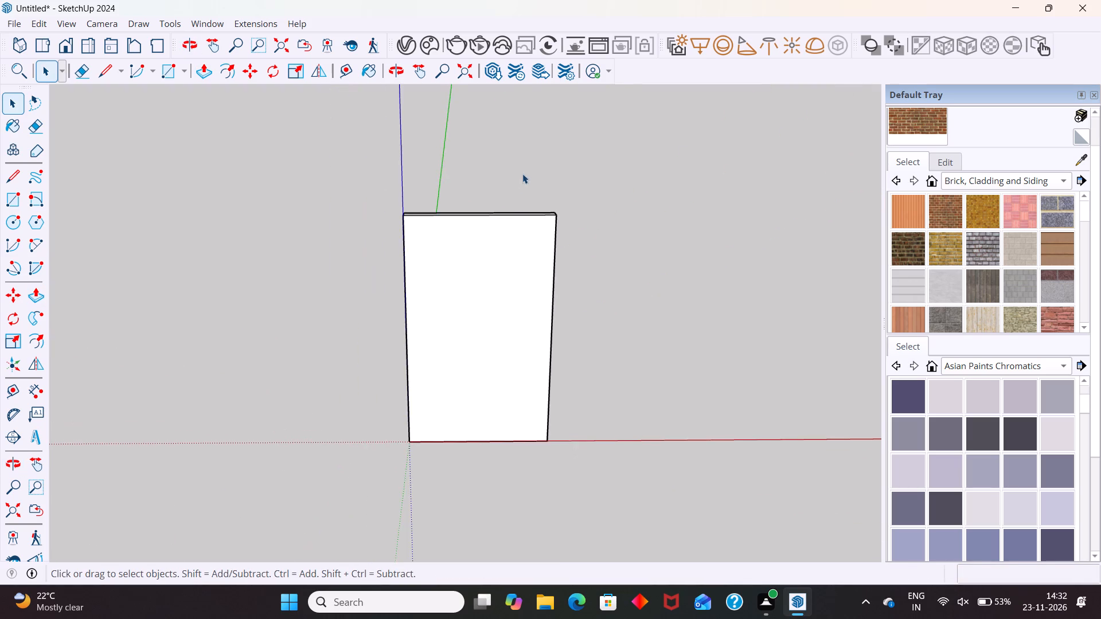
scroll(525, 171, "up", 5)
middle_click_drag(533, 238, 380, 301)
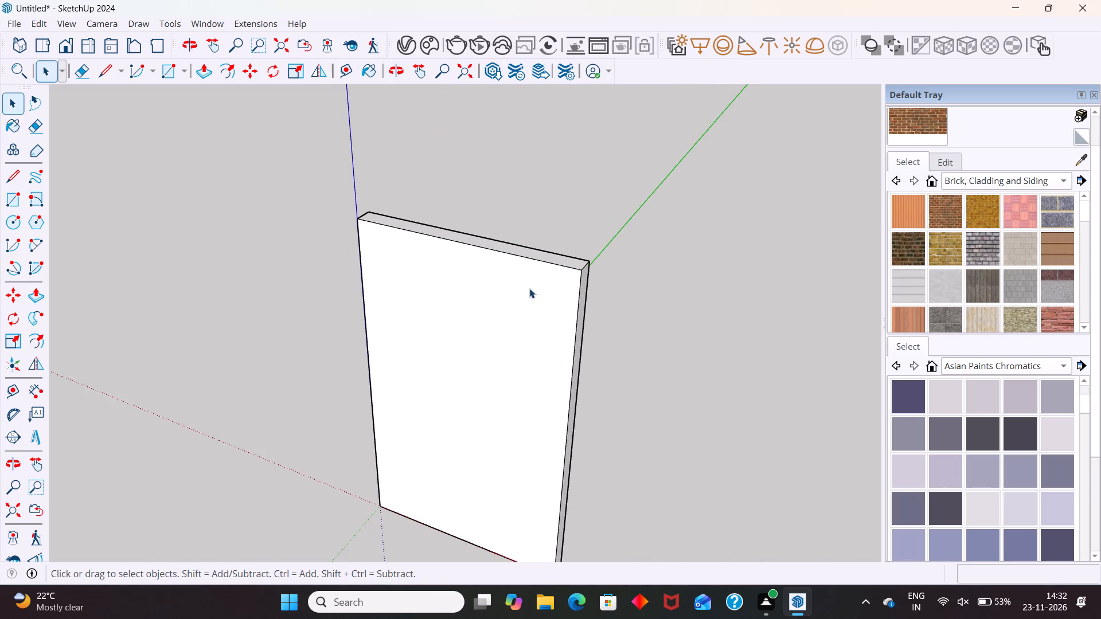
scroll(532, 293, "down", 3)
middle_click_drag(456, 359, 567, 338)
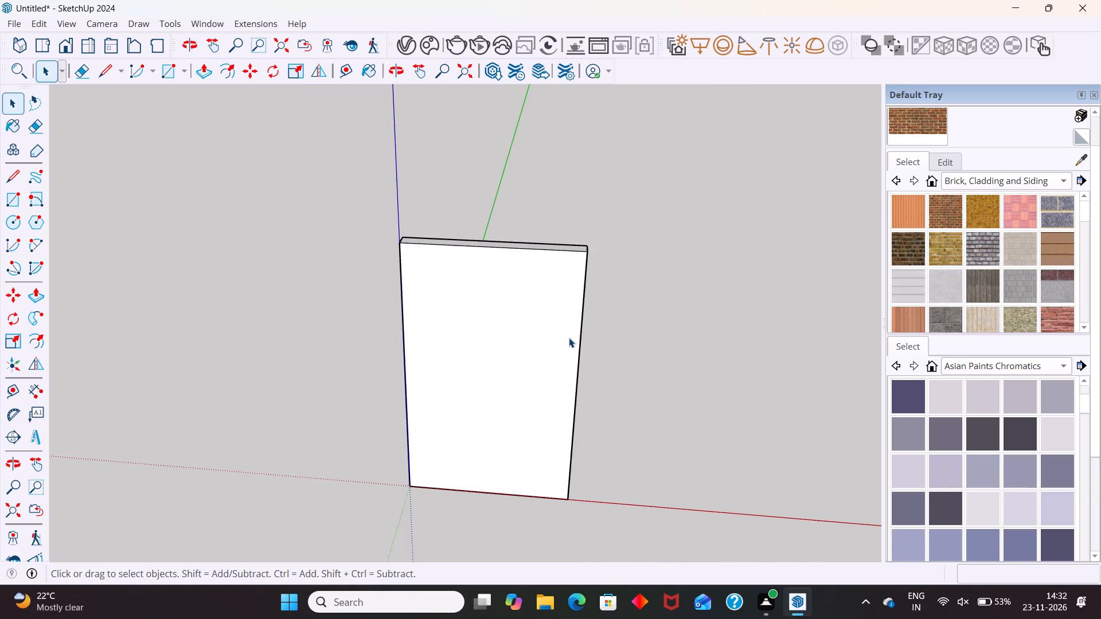
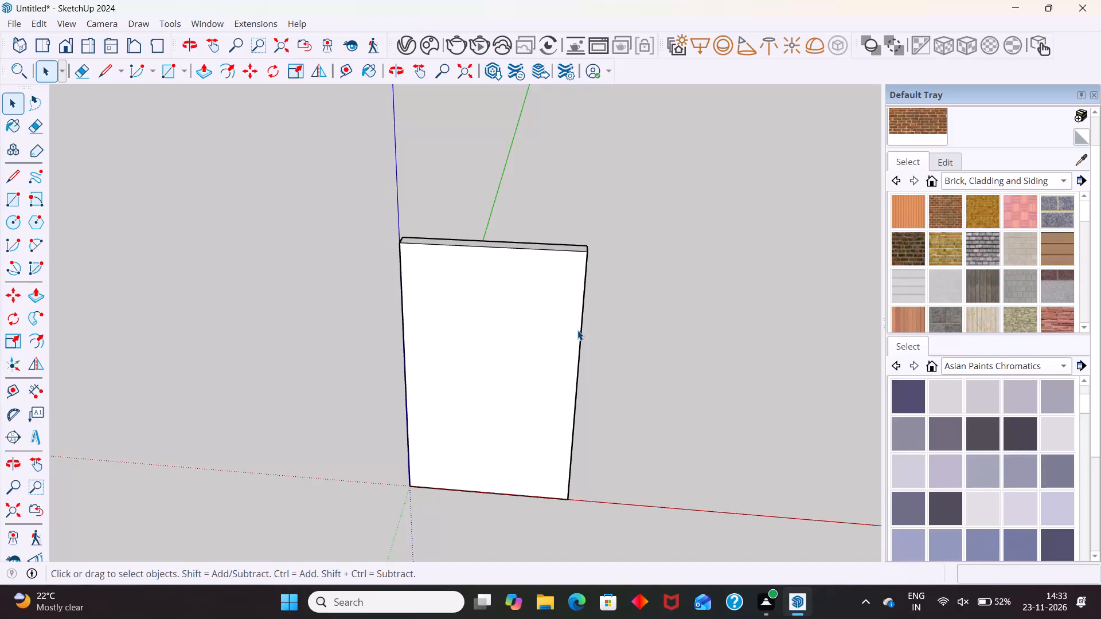
Delete the existing wall panel completely.
key("Escape")
left_click(518, 338)
left_click_drag(350, 181, 691, 618)
key("Delete")
Draw a 10' by 6" rectangle on the ground plane from the origin, with its long side along the red axis.
scroll(604, 571, "down", 3)
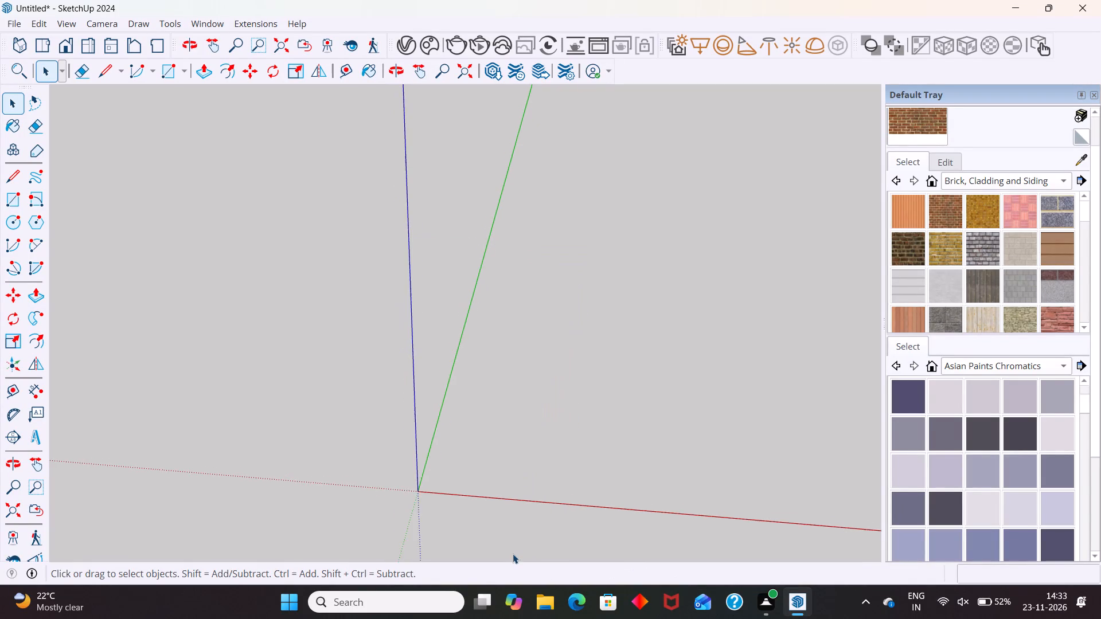
scroll(513, 554, "down", 2)
key("r")
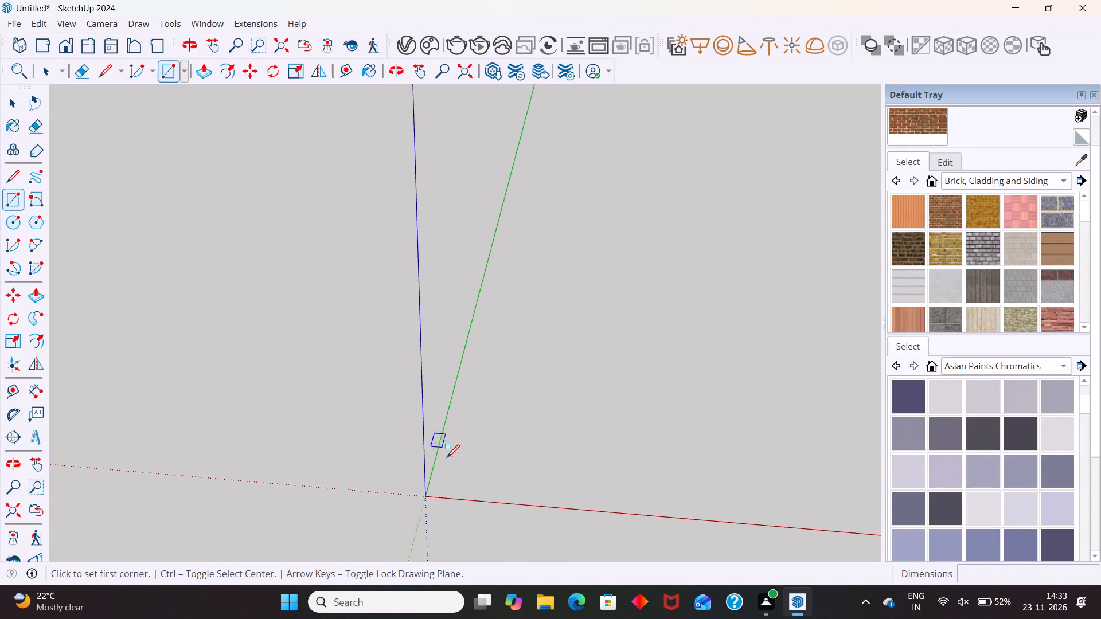
left_click_drag(426, 493, 461, 509)
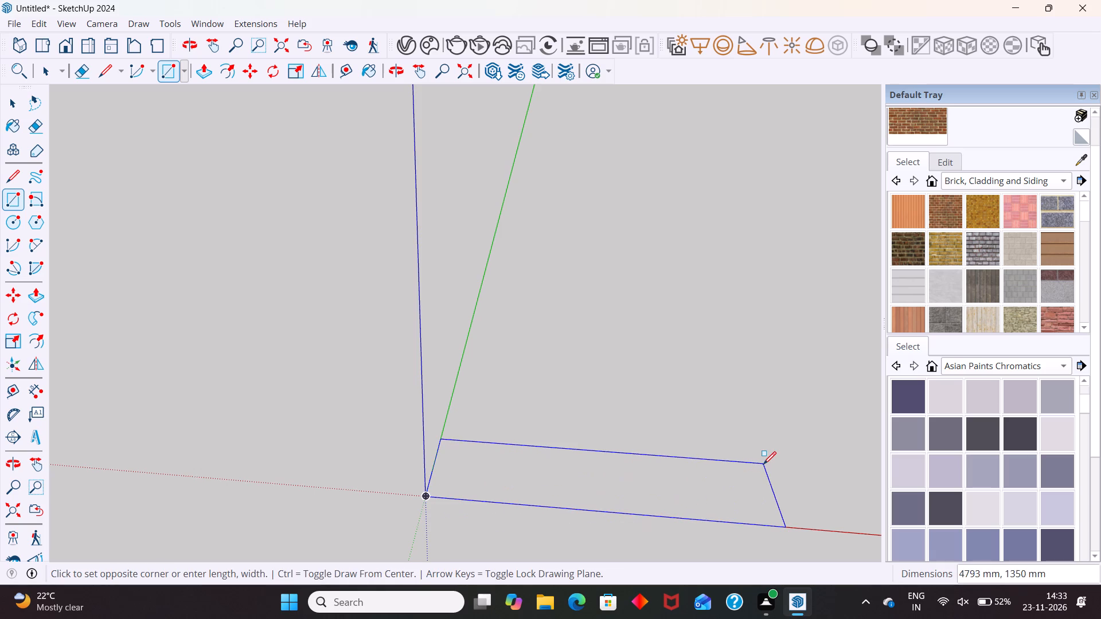
type("10'")
key("comma")
type("6\"")
key("Return")
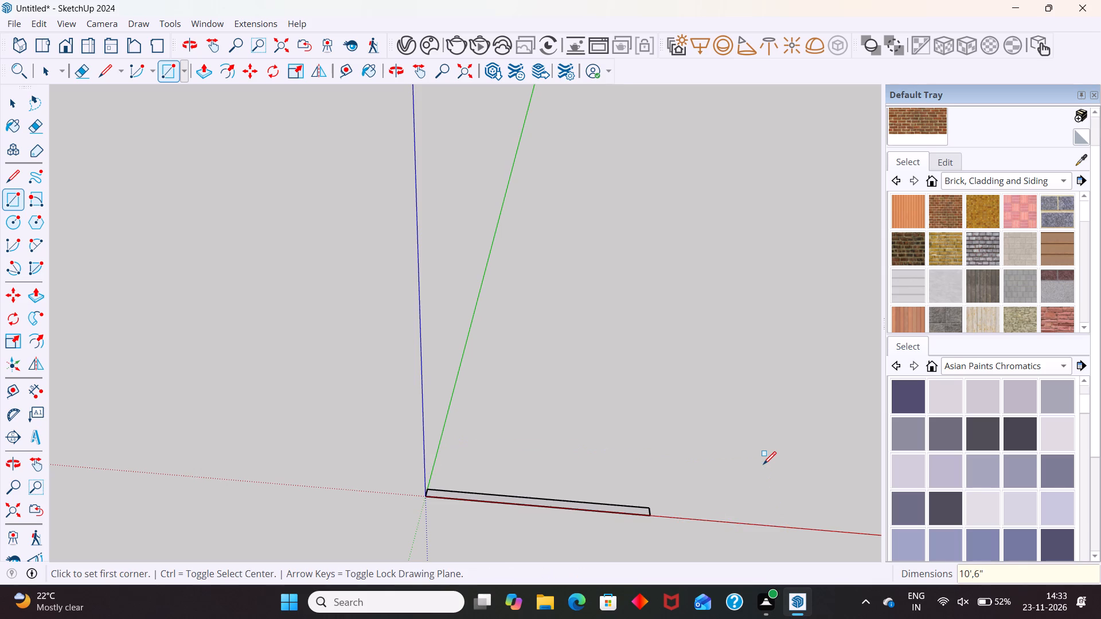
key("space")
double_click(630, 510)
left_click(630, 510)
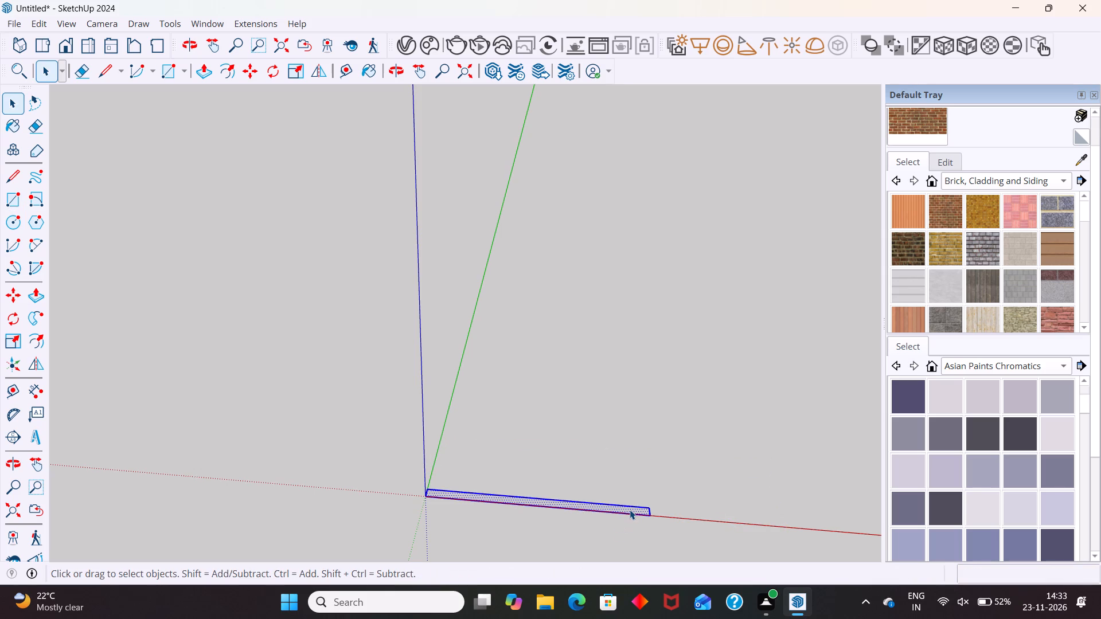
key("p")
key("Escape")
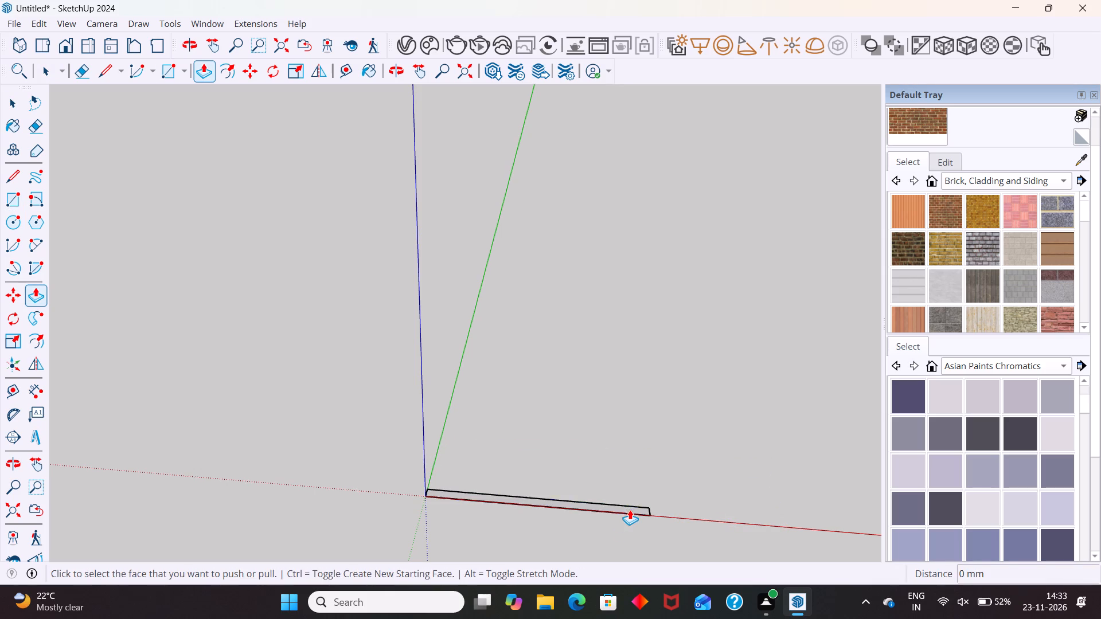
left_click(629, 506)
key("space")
Make the rectangle's face and edges into a group.
double_click(619, 510)
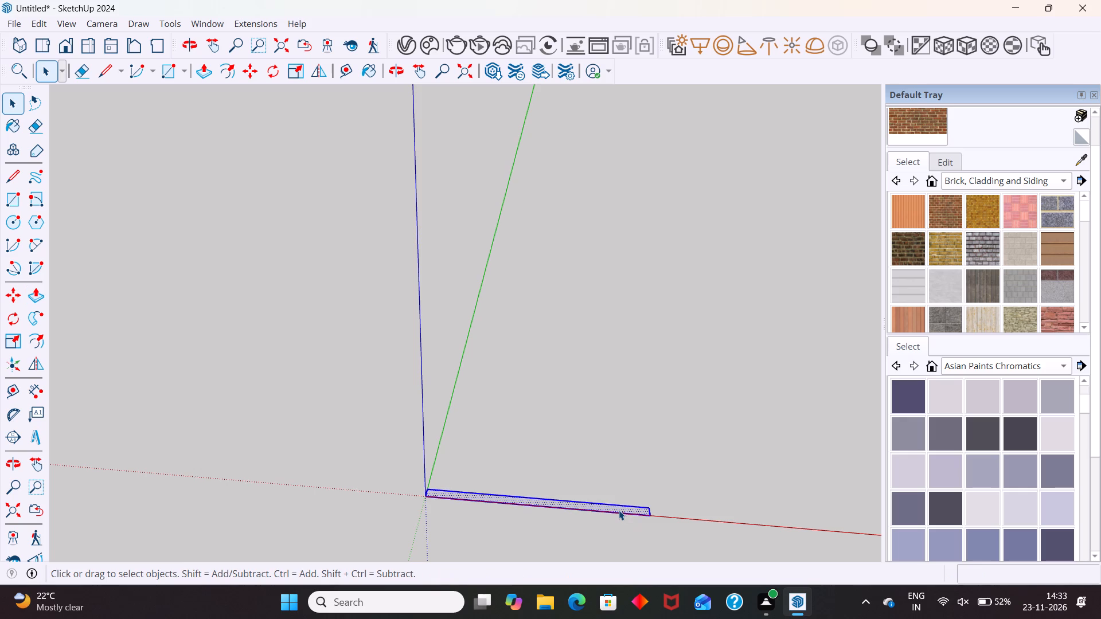
right_click(619, 510)
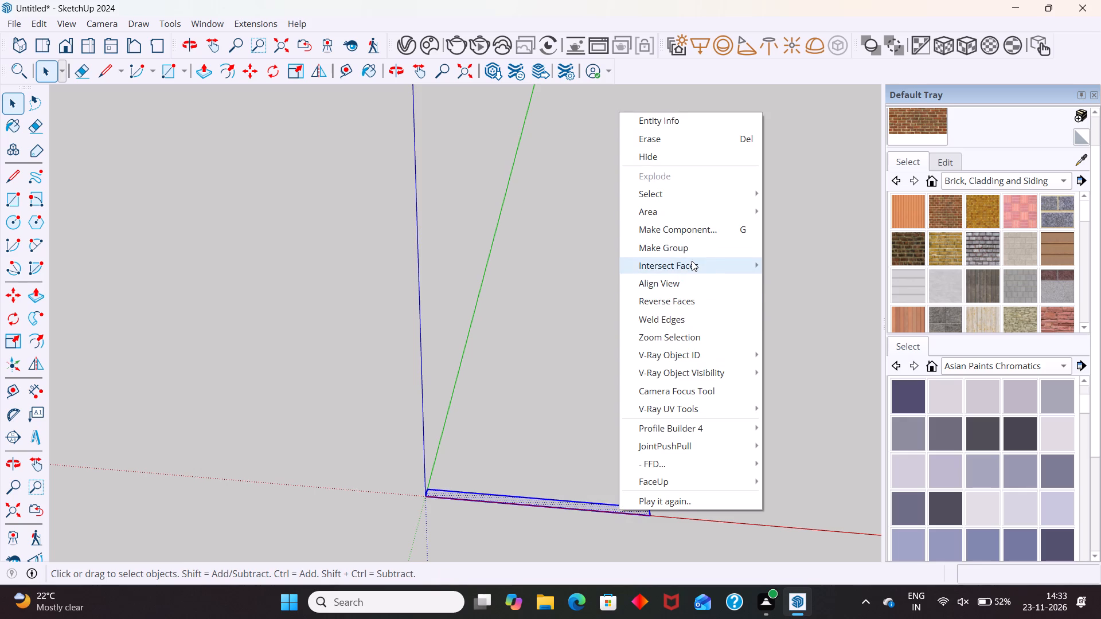
left_click(693, 254)
Inside the group, Push/Pull the rectangle up to a height of 10' and exit the group.
triple_click(646, 511)
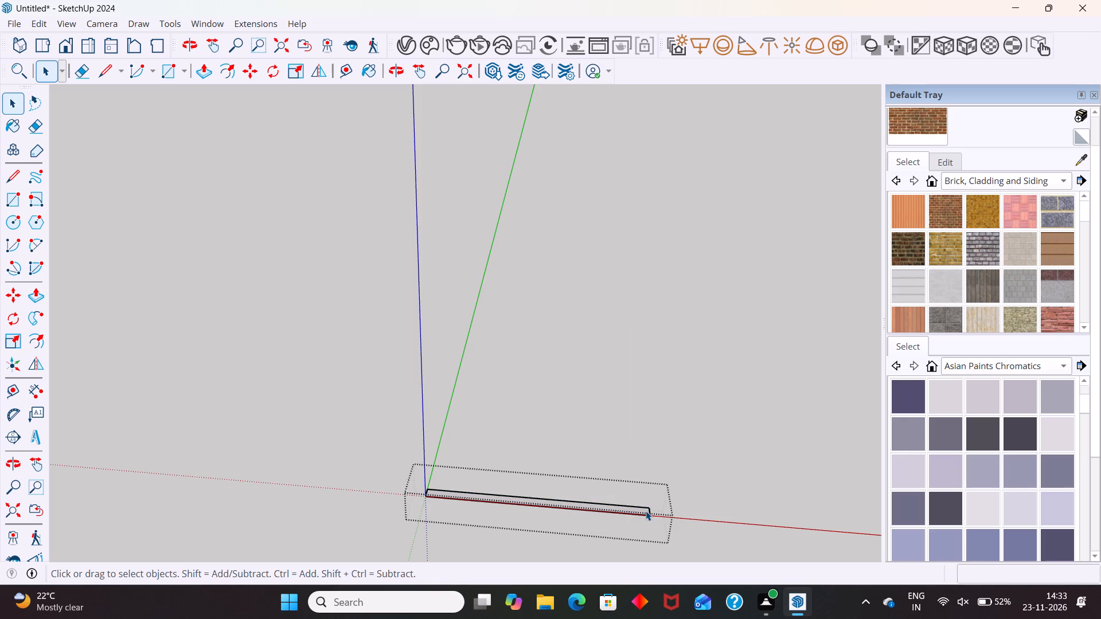
key("p")
left_click(645, 511)
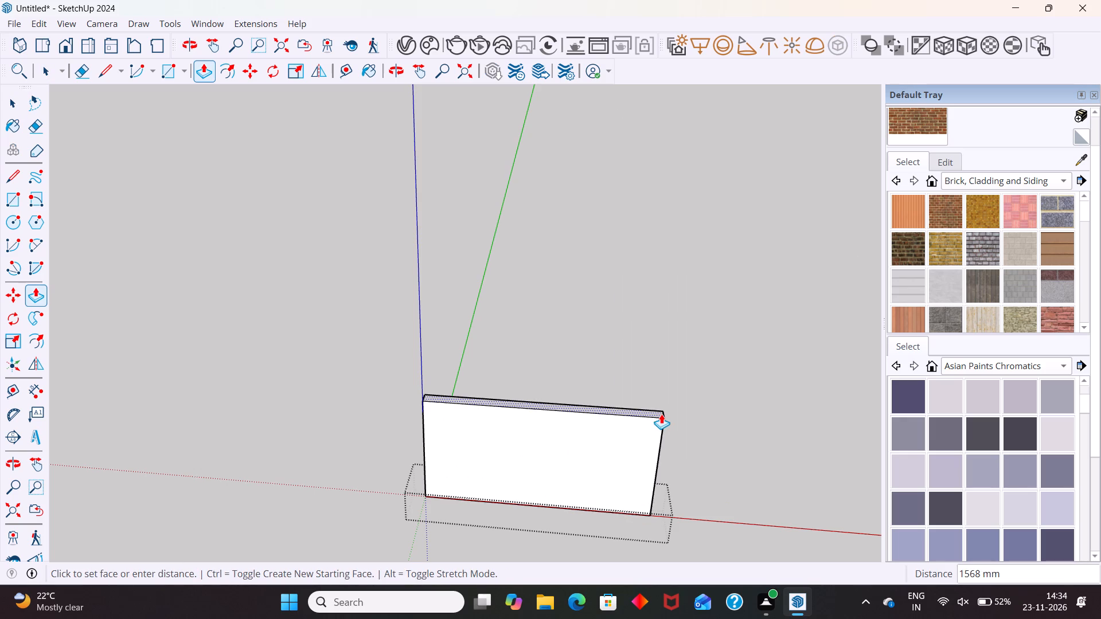
type("10'")
key("Return")
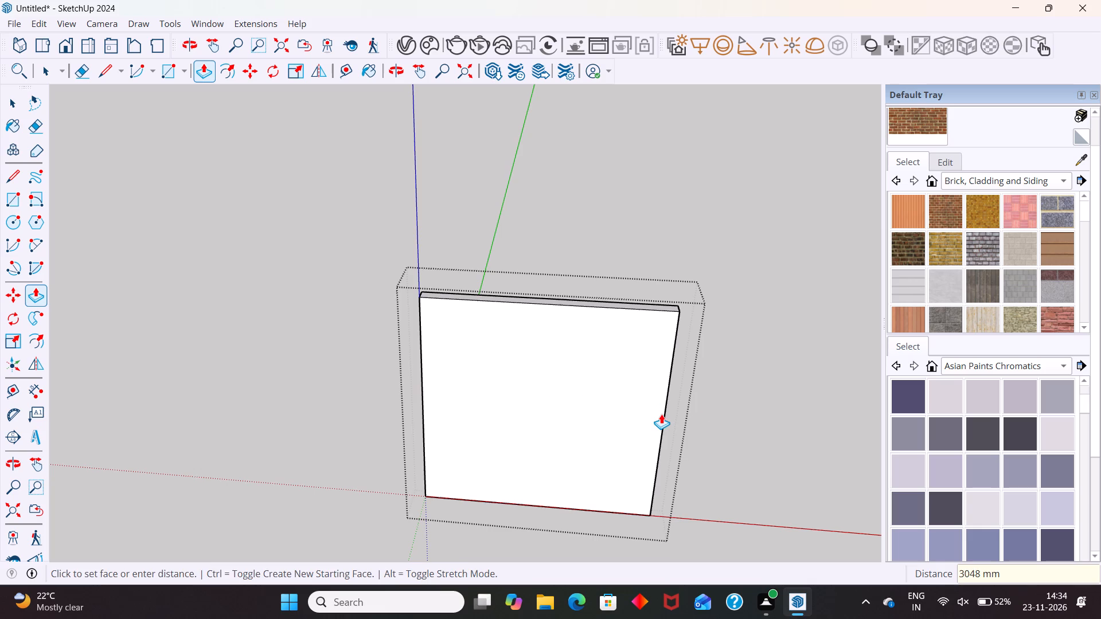
key("space")
left_click(756, 408)
Create a new group and draw a 10' by 300 mm rectangle inside it on the ground in front of the wall.
scroll(239, 247, "down", 6)
middle_click_drag(300, 331, 391, 344)
scroll(318, 338, "up", 1)
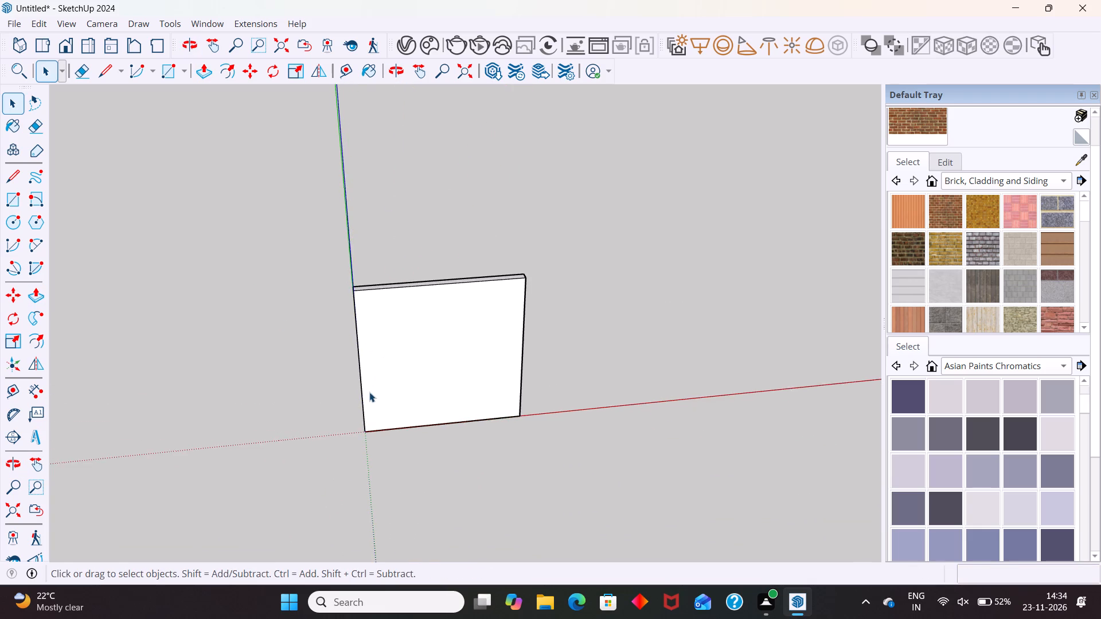
scroll(369, 395, "up", 2)
middle_click_drag(404, 459, 327, 448)
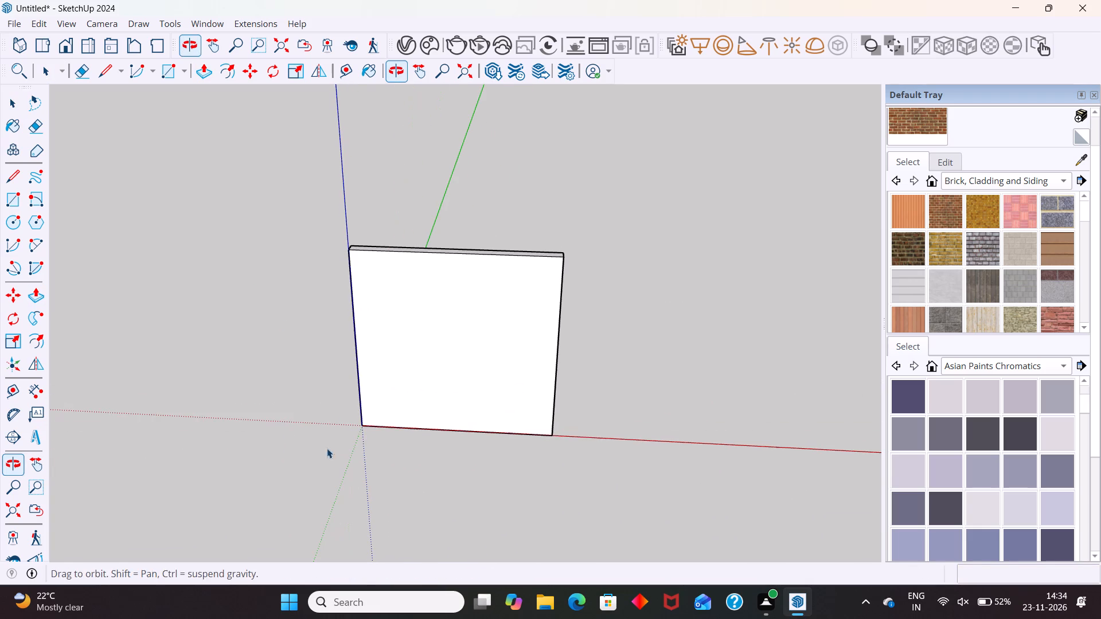
right_click(601, 493)
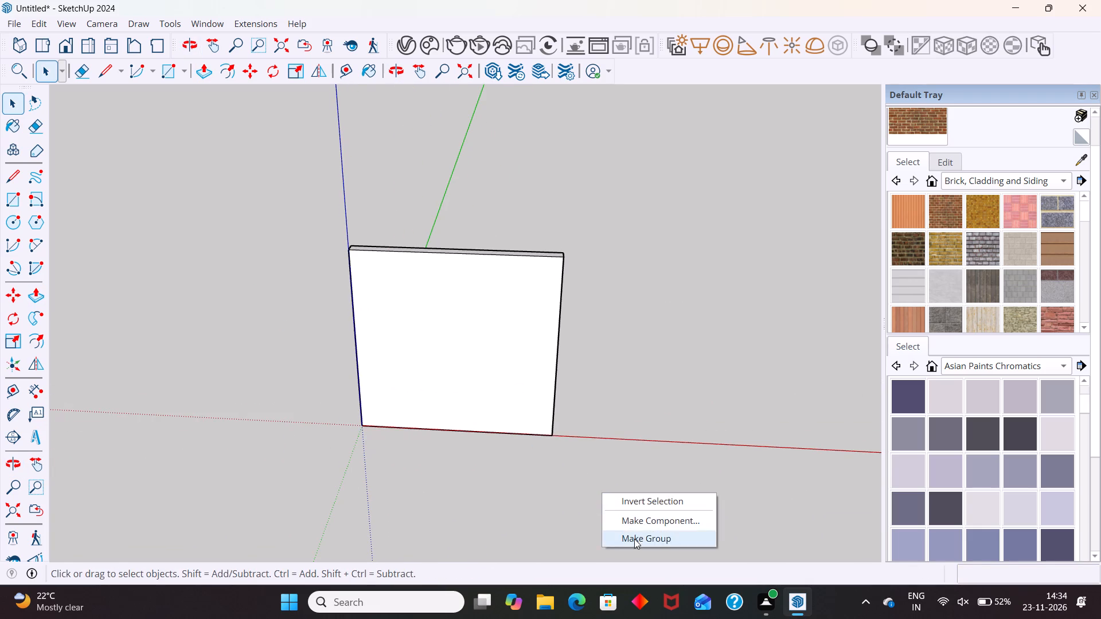
left_click(634, 538)
key("r")
left_click_drag(464, 485, 470, 493)
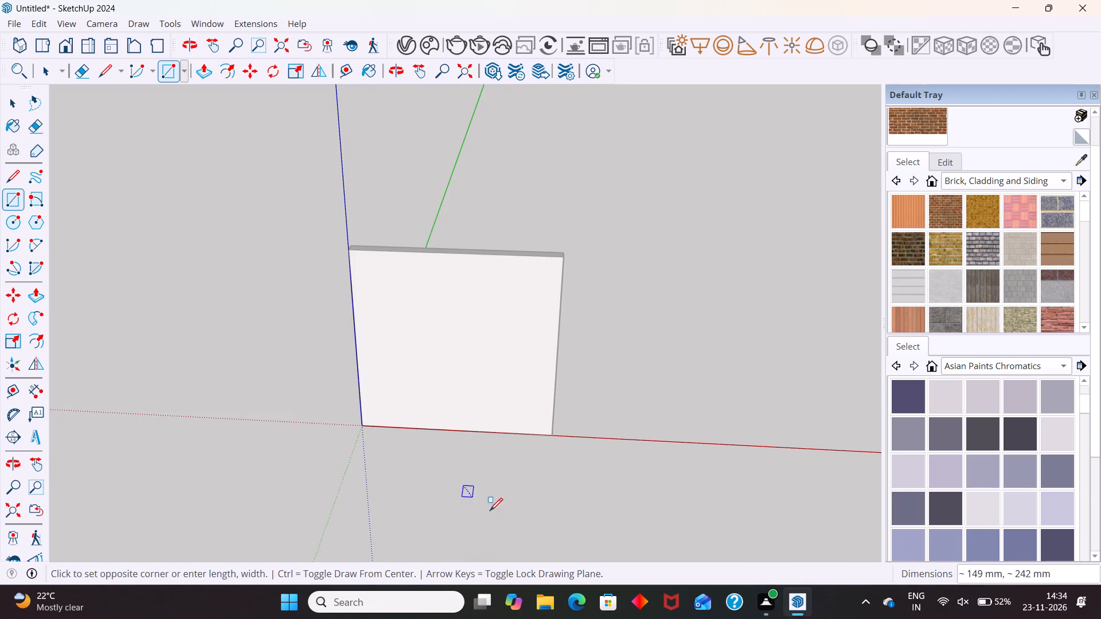
type("10'")
key("comma")
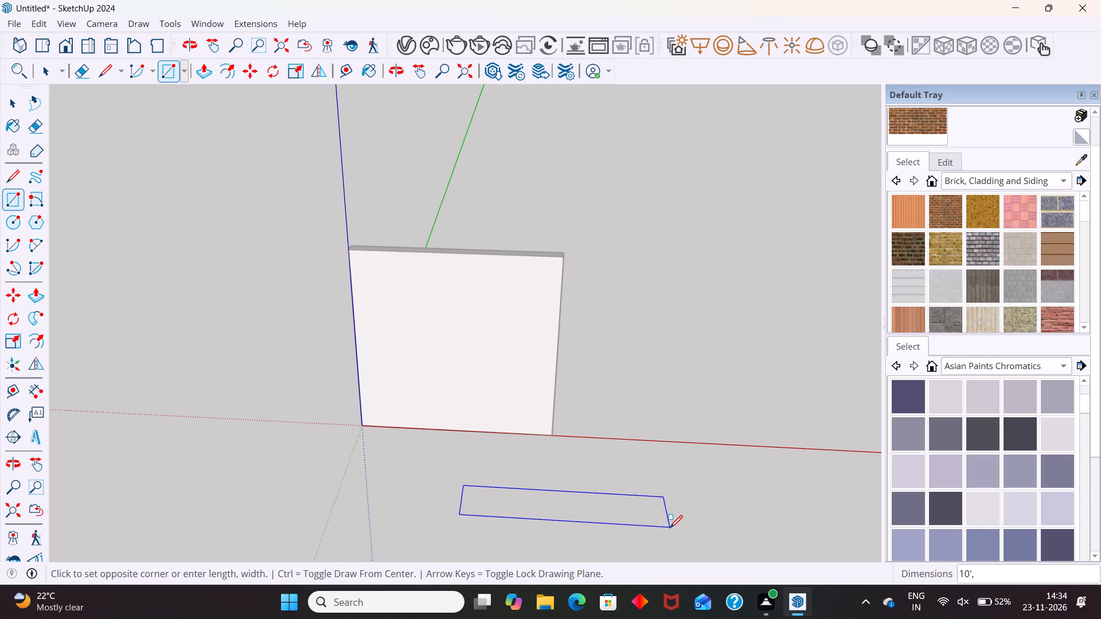
key("3")
type("00")
key("Return")
key("space")
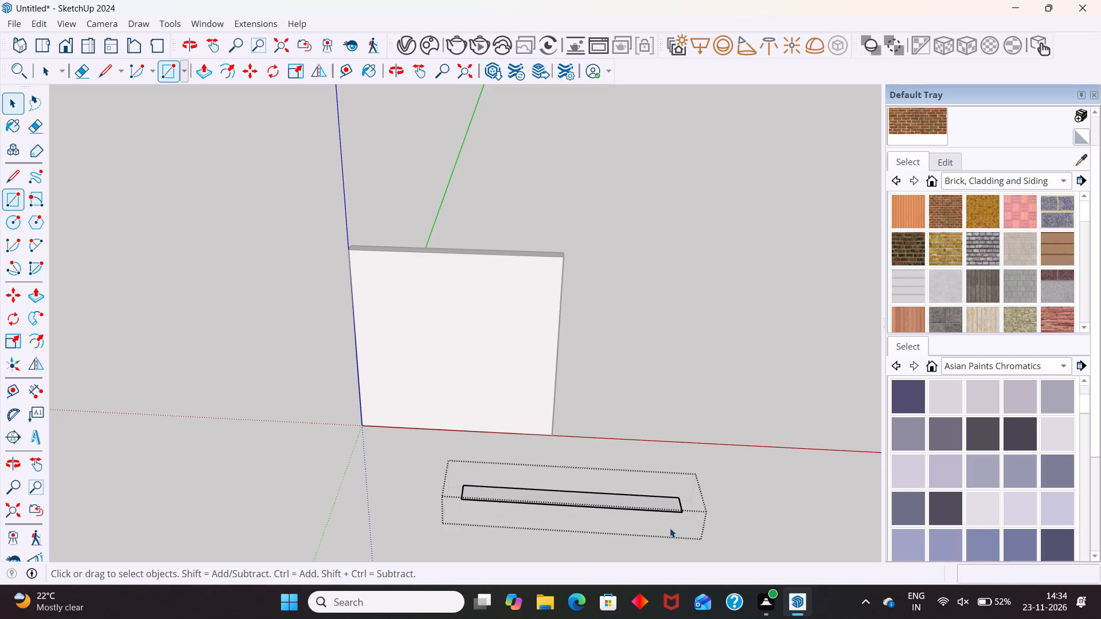
Push/Pull the new rectangle upward by 250 mm to form a low box.
double_click(670, 502)
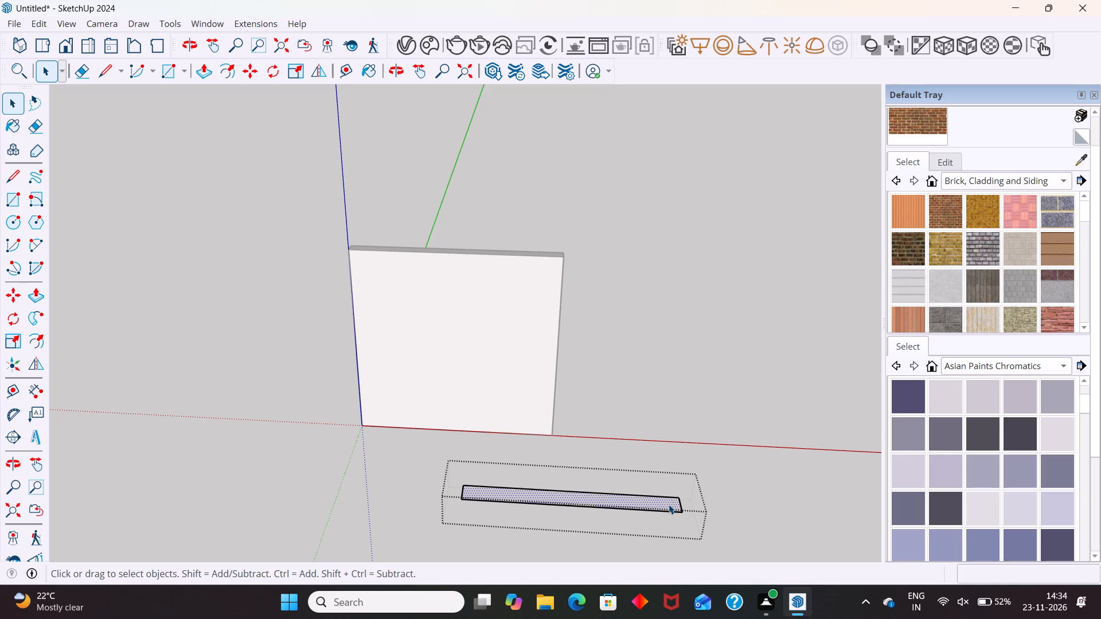
double_click(669, 504)
key("p")
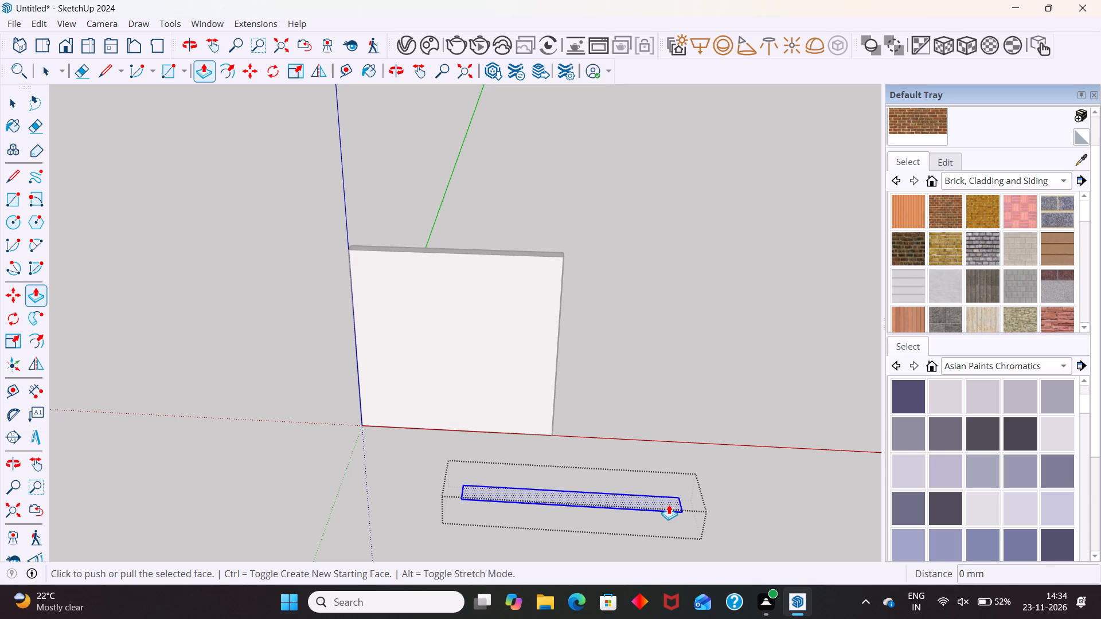
left_click(669, 504)
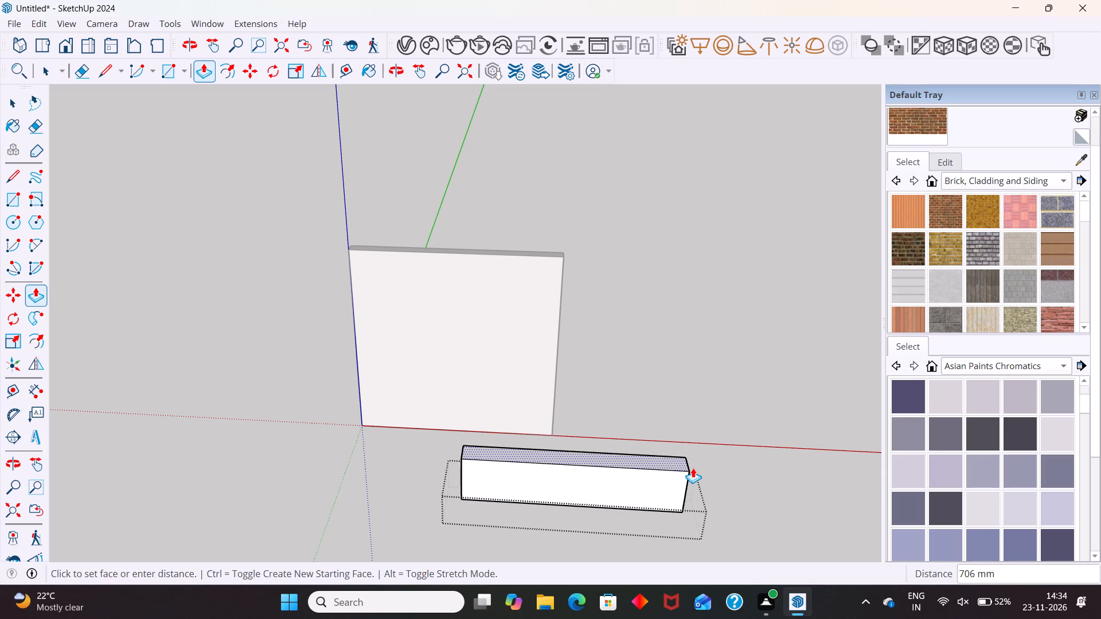
type("250")
key("Return")
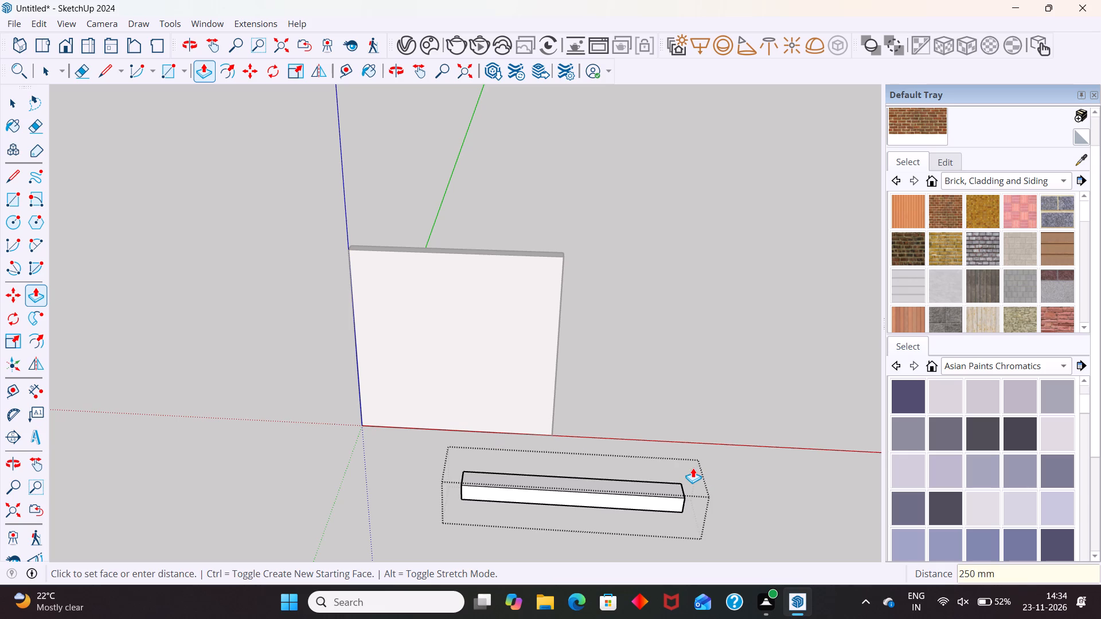
key("space")
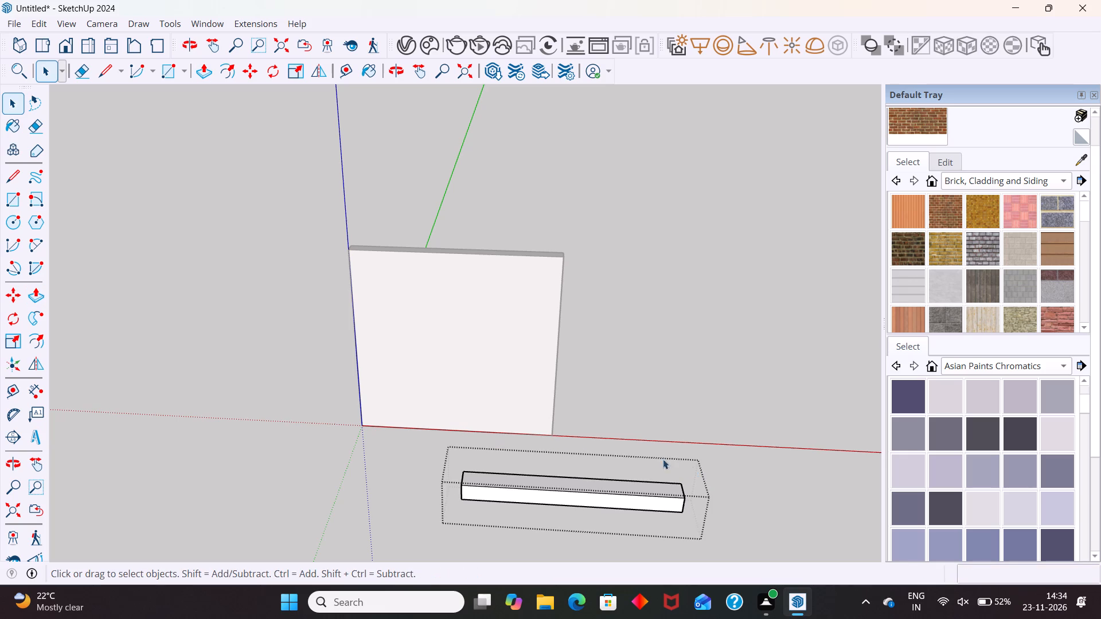
Push/Pull the box's top face up by another 250 mm and exit the group.
scroll(669, 487, "up", 3)
left_click(675, 493)
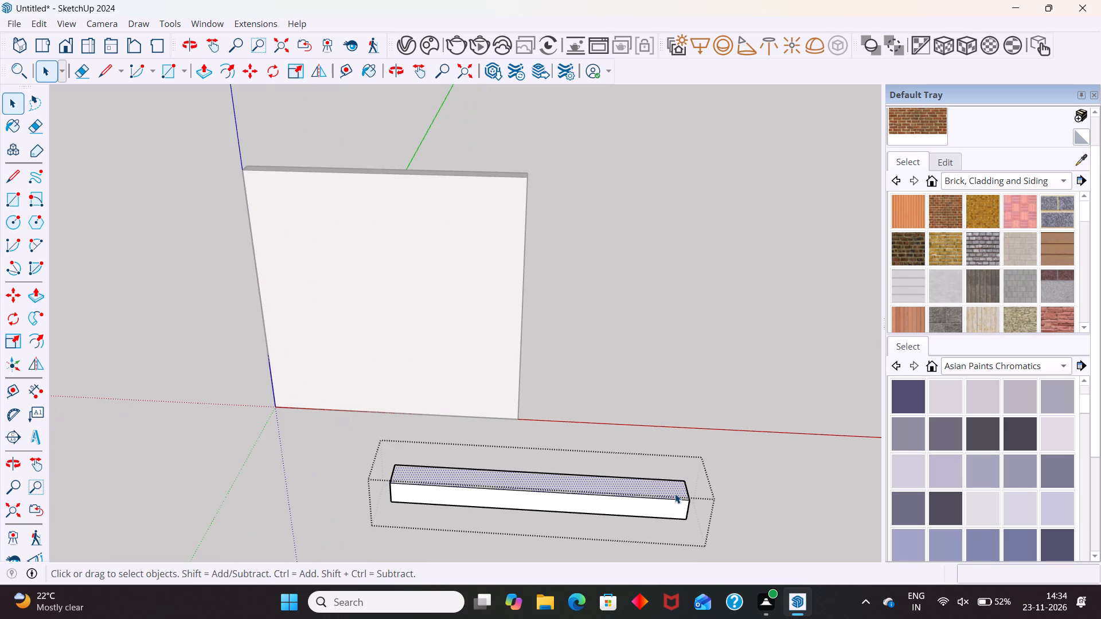
key("p")
left_click(675, 493)
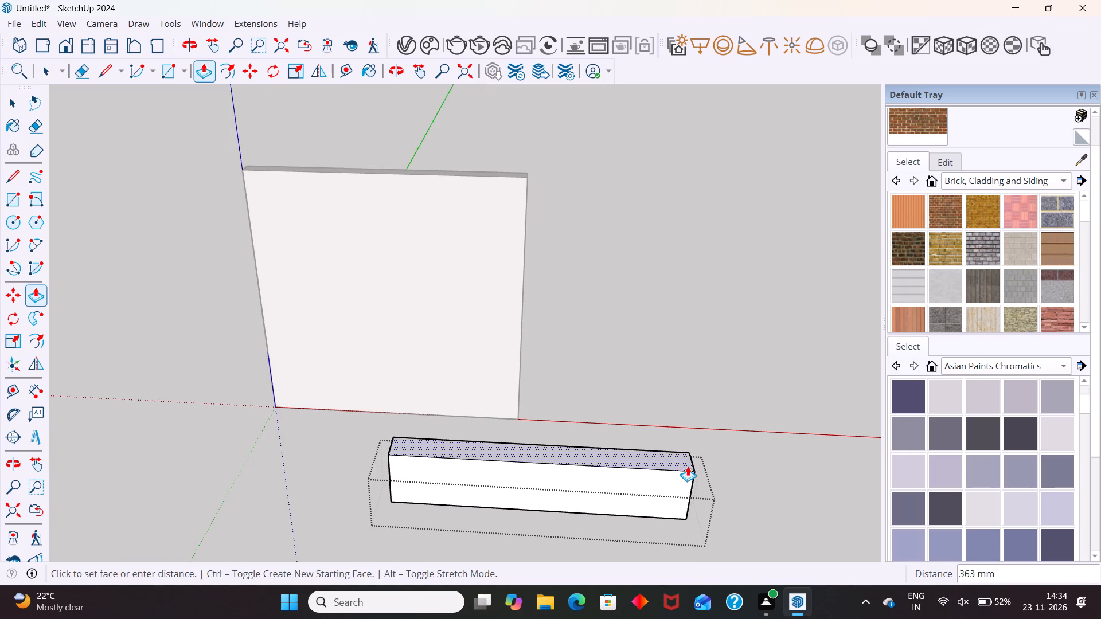
type("250")
key("Return")
key("space")
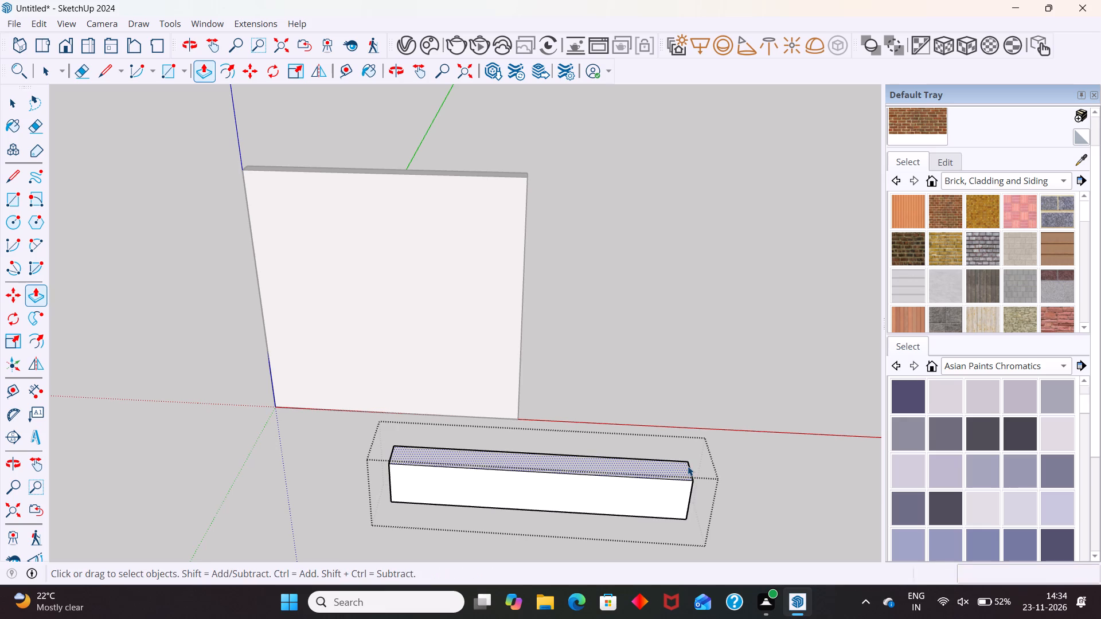
left_click(716, 409)
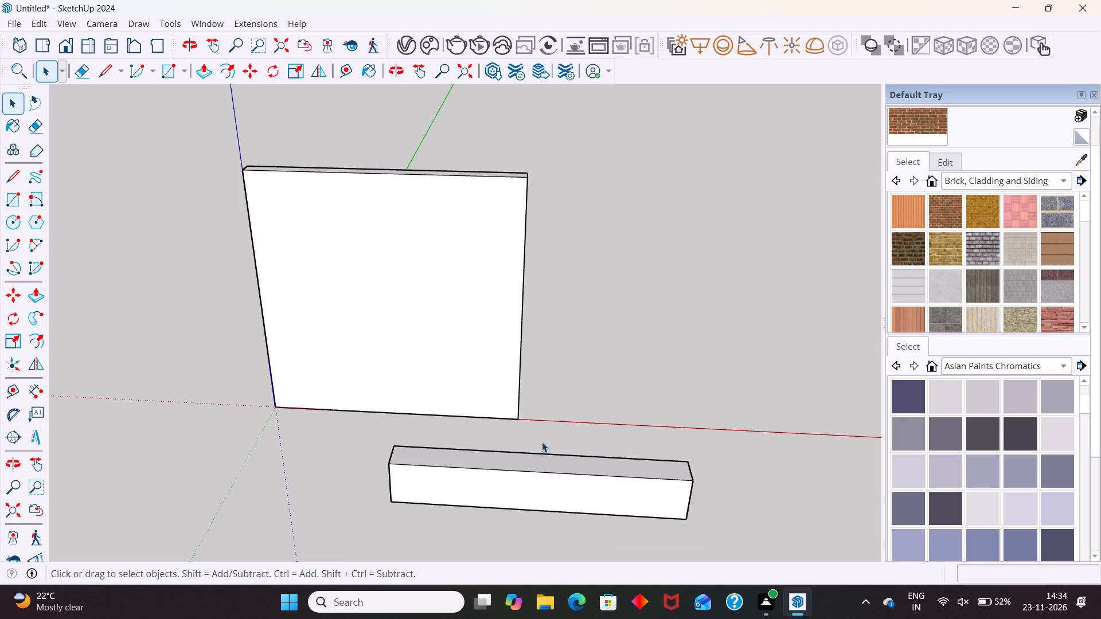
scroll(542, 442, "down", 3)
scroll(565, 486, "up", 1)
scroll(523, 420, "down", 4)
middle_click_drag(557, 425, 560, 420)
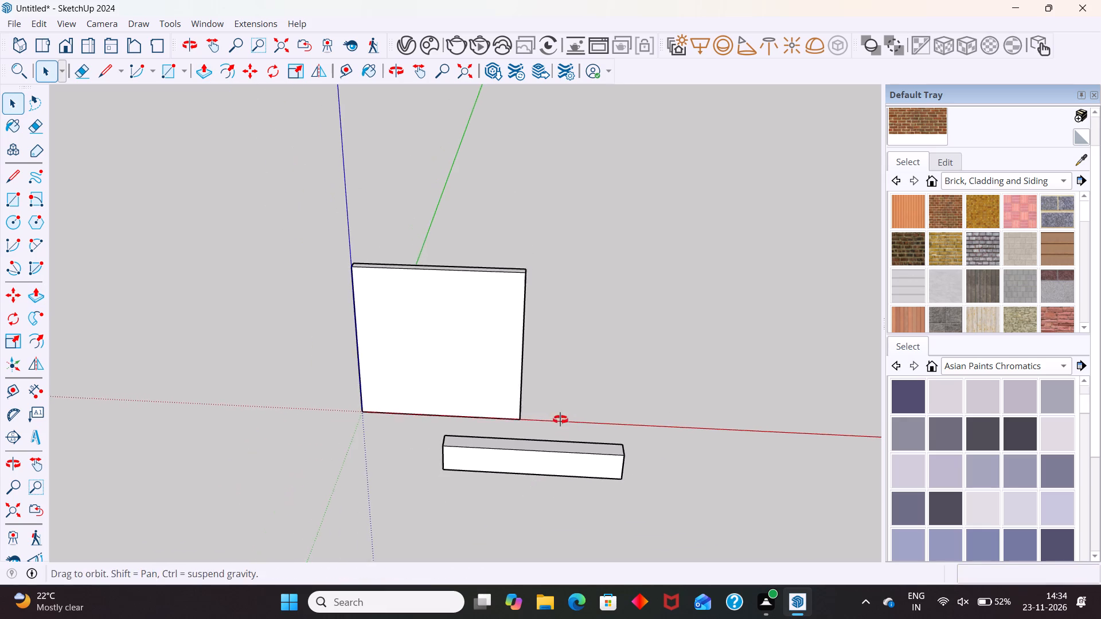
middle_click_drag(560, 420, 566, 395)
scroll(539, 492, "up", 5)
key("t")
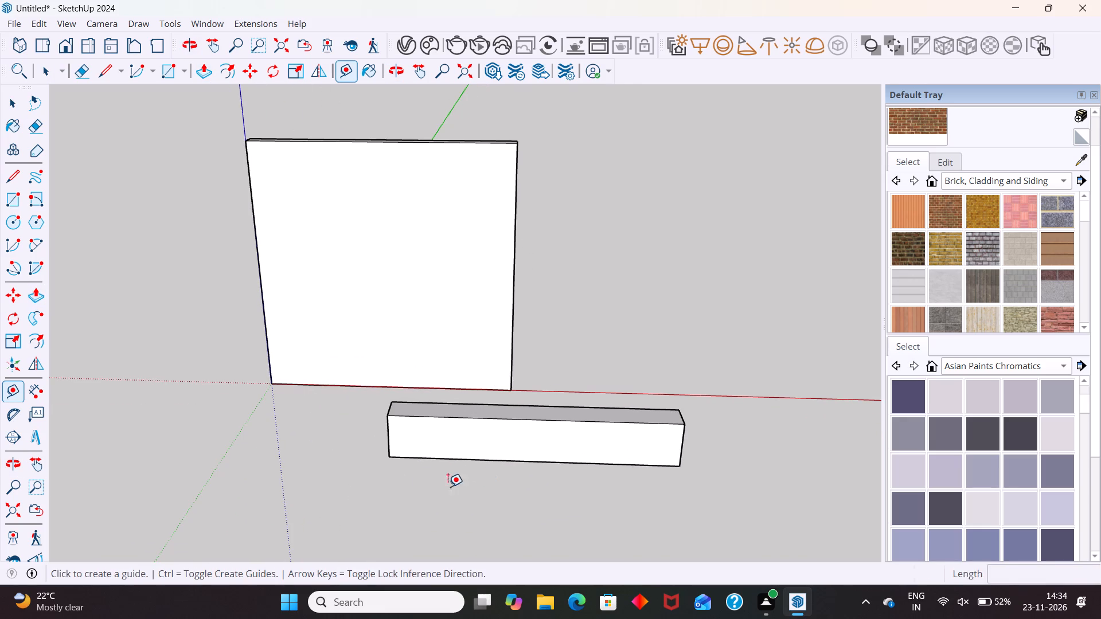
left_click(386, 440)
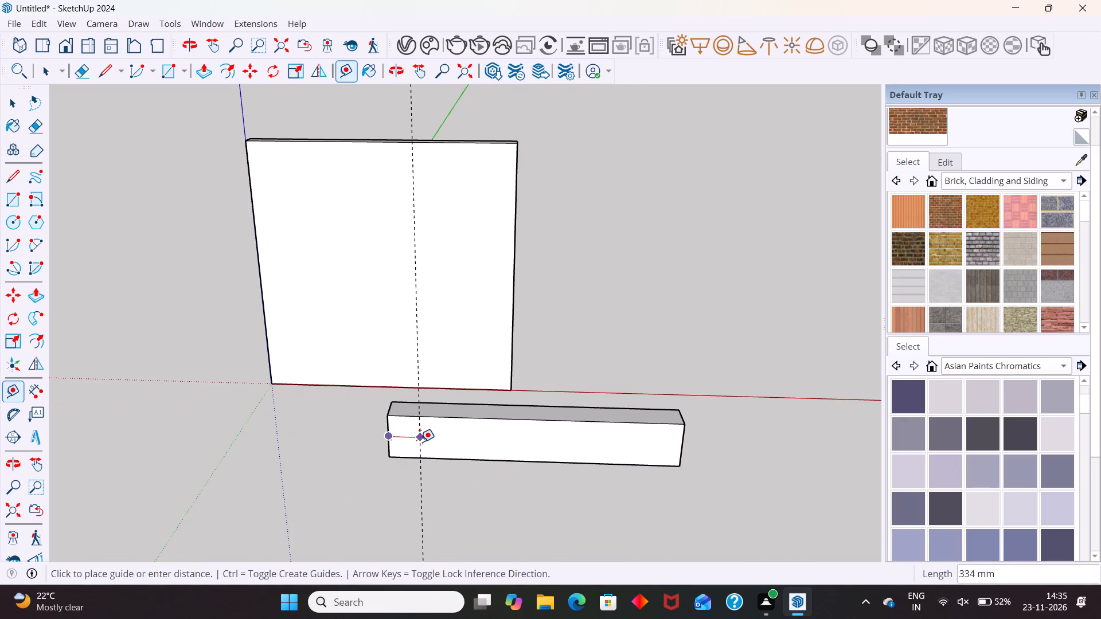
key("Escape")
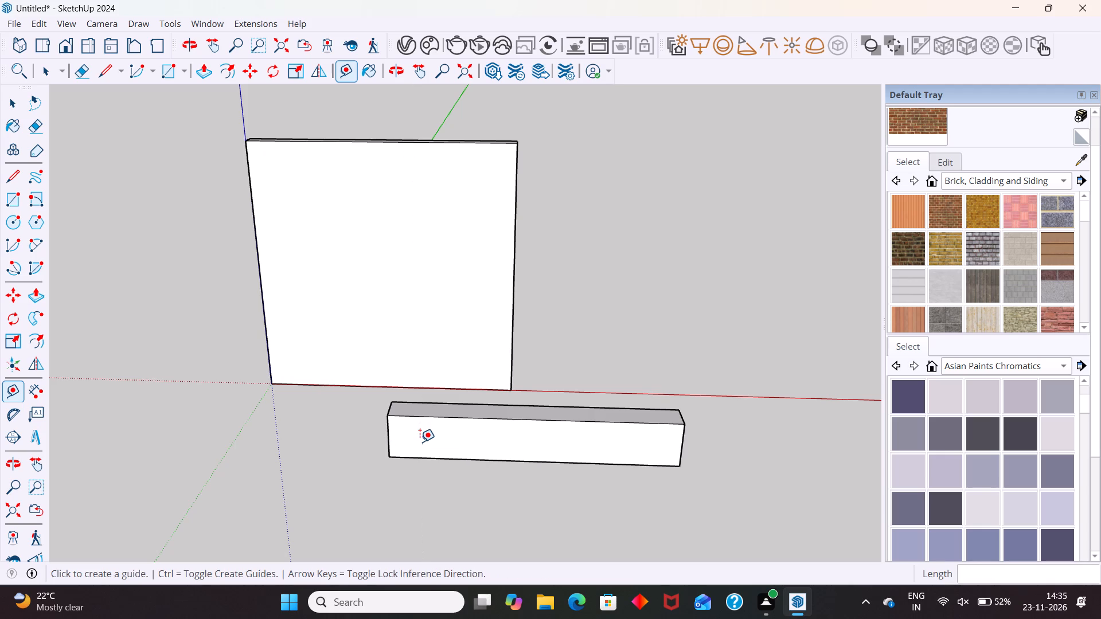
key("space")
Open the box group and place vertical guides on its front face, 600 mm in from each end.
double_click(448, 436)
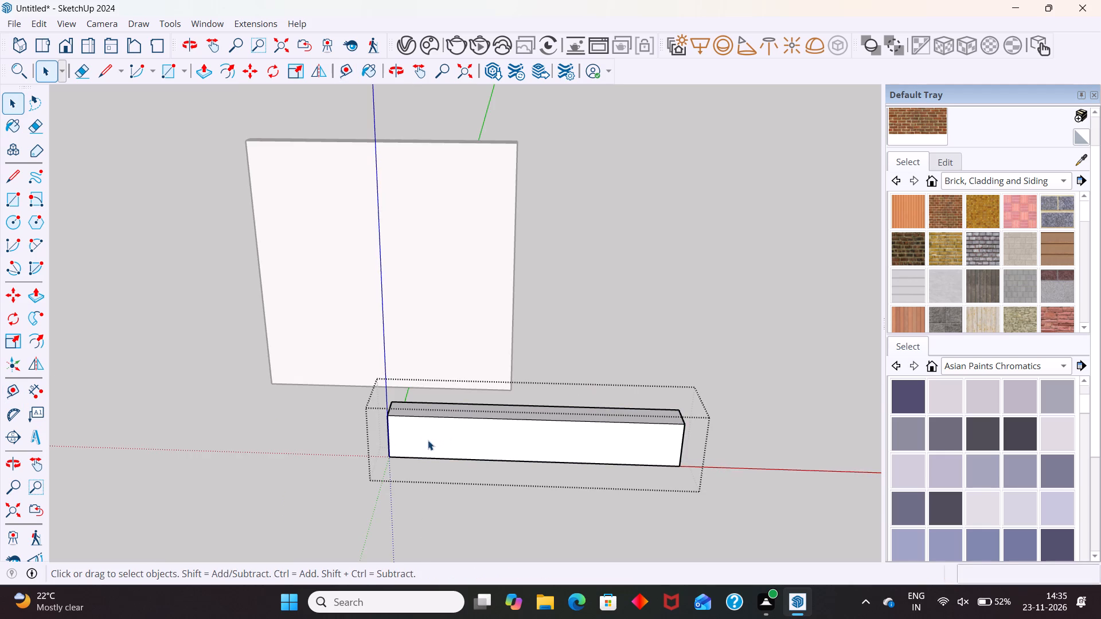
key("t")
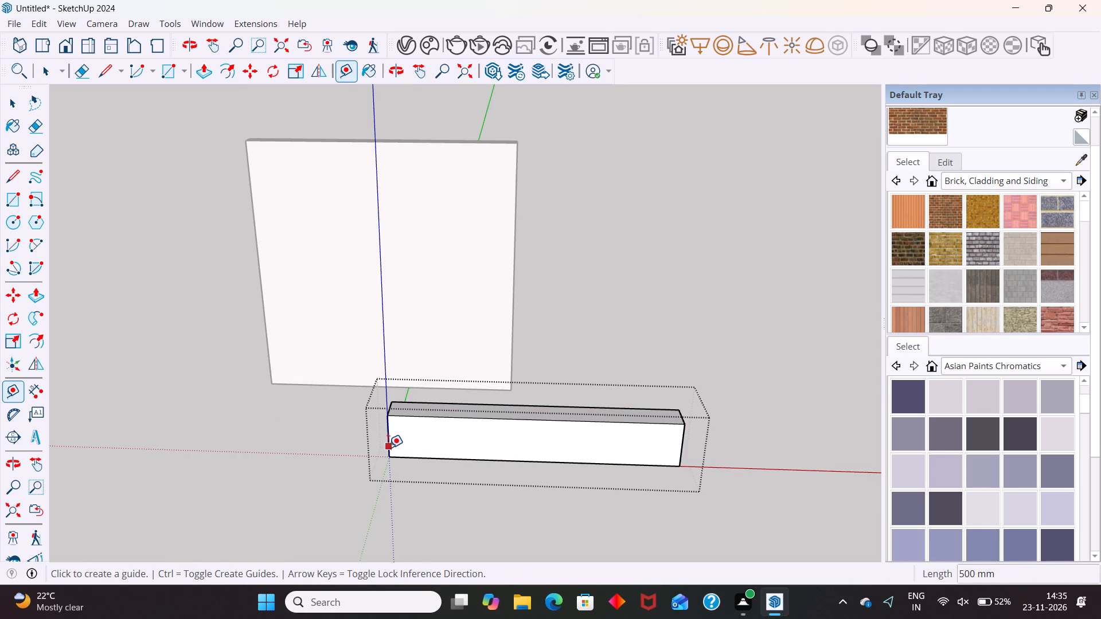
left_click(388, 448)
type("6000")
key("BackSpace")
key("Return")
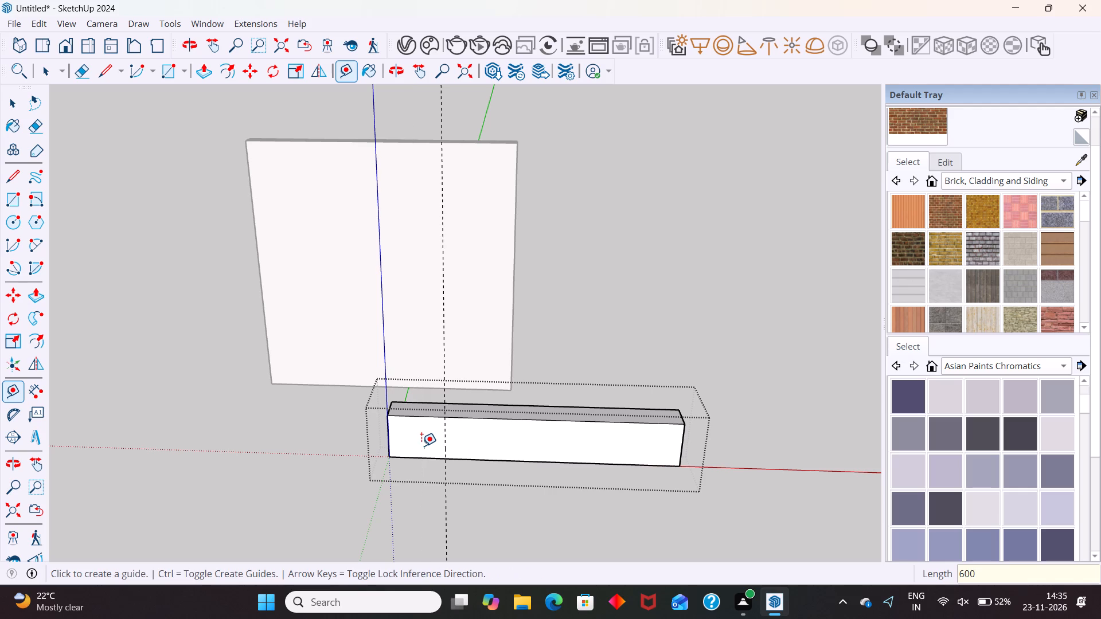
left_click(682, 457)
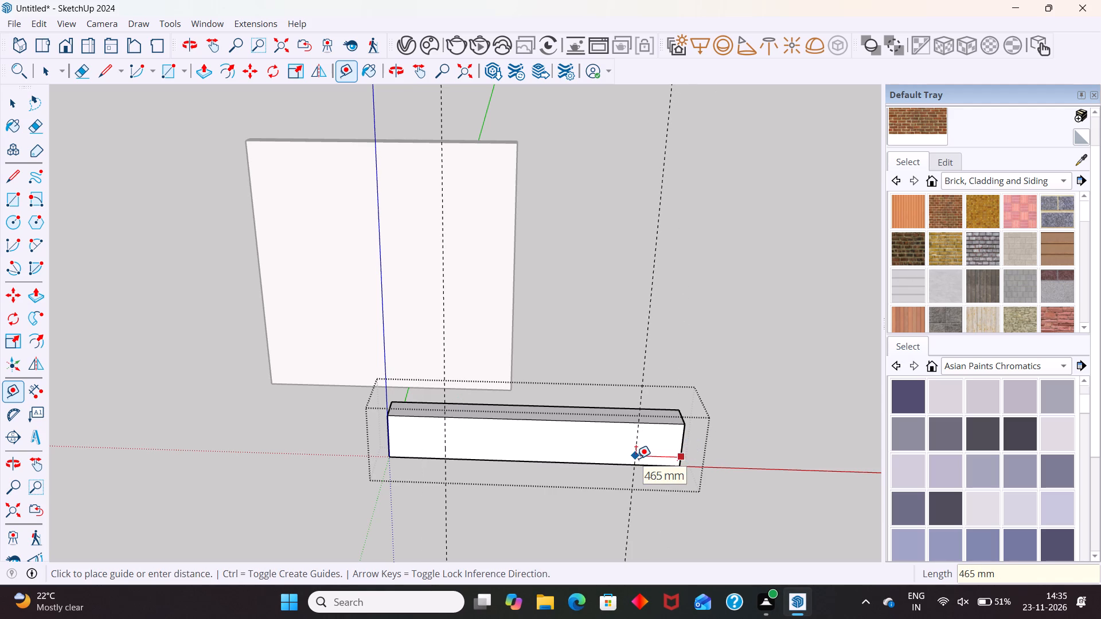
type("600")
key("Return")
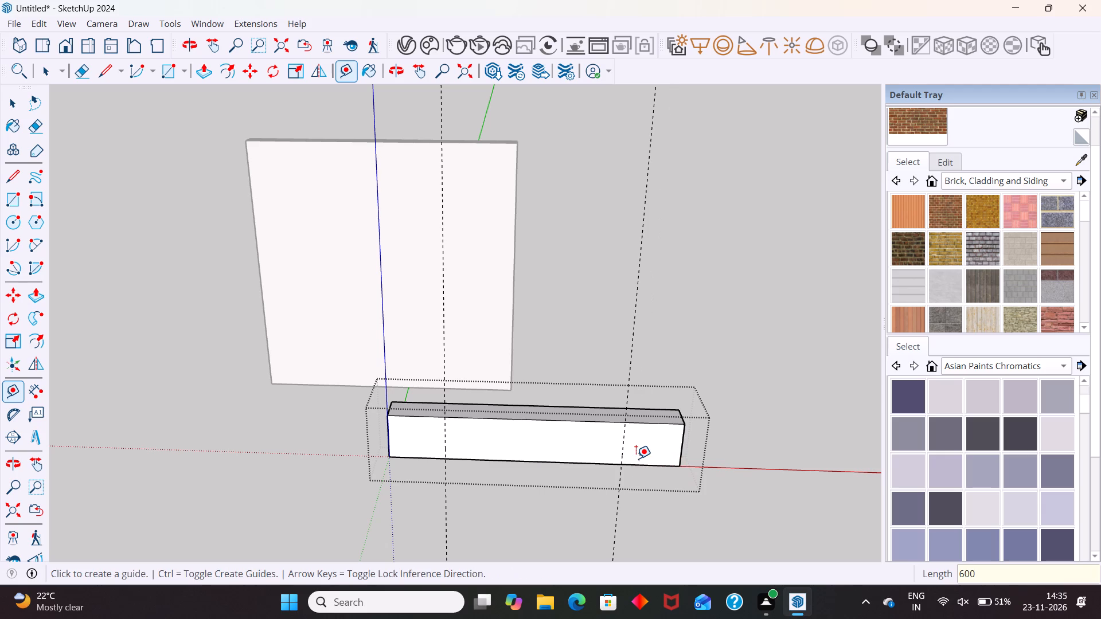
key("space")
Draw vertical lines along both guides over the full height of the box's front face.
type("L")
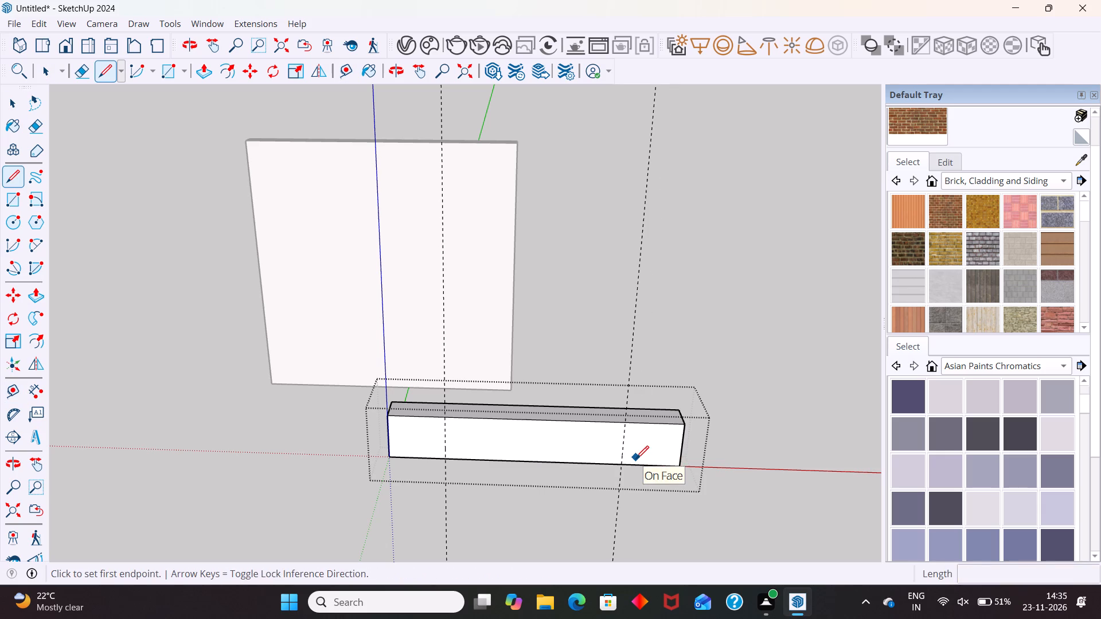
left_click(446, 460)
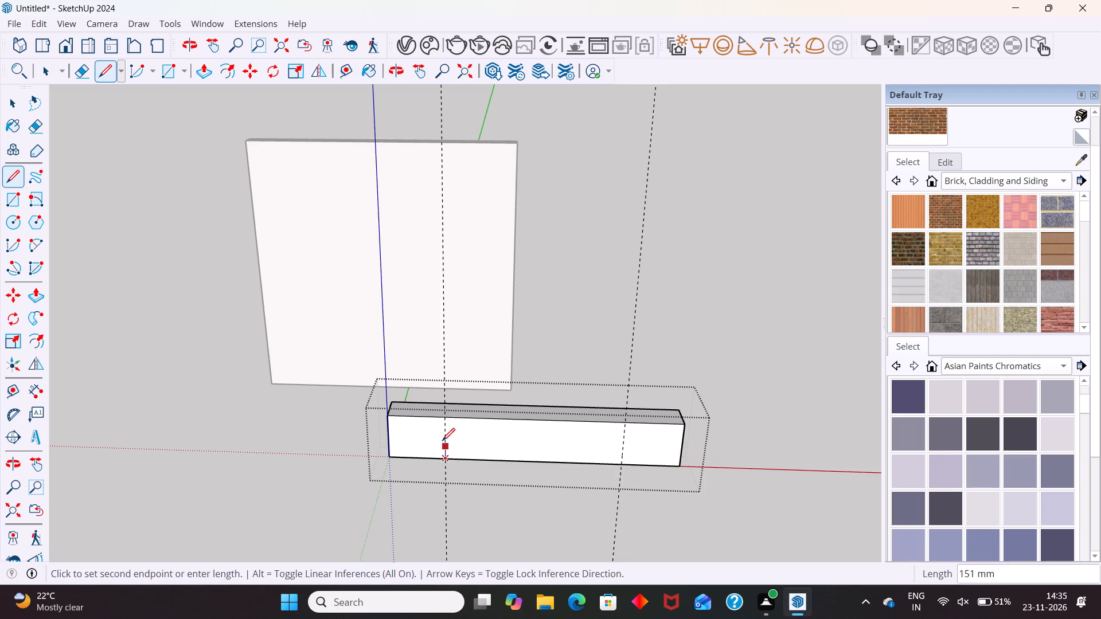
left_click(442, 417)
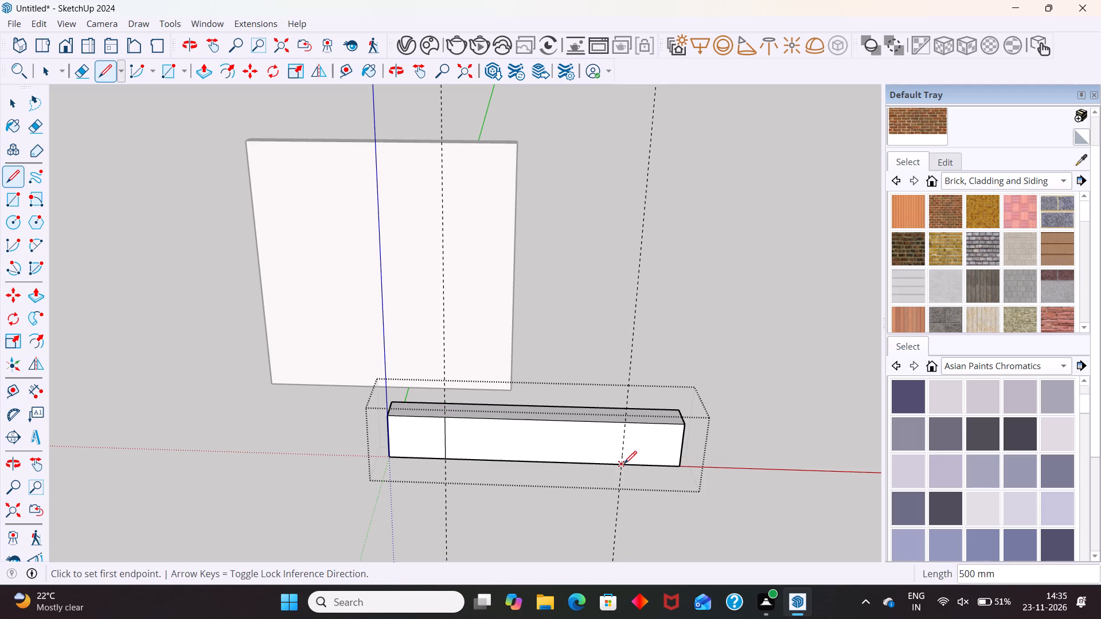
left_click(624, 464)
left_click(622, 426)
Continue both dividing lines across the box's top face to its back edge, parallel to the green axis.
scroll(629, 422, "up", 5)
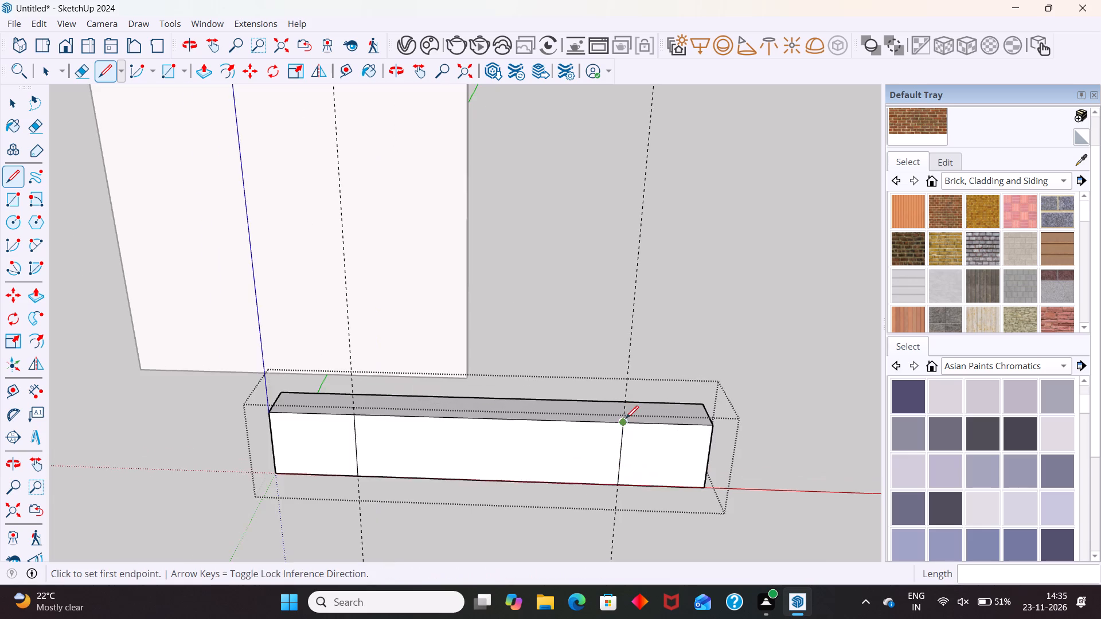
scroll(626, 418, "up", 2)
middle_click_drag(634, 422, 583, 491)
scroll(612, 440, "up", 5)
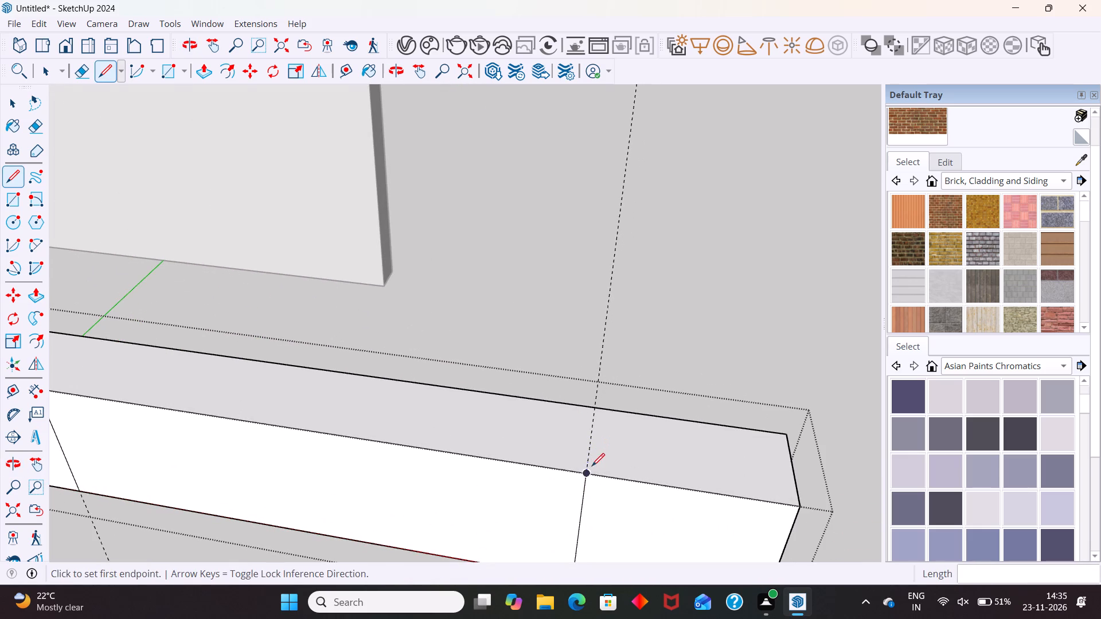
left_click(587, 473)
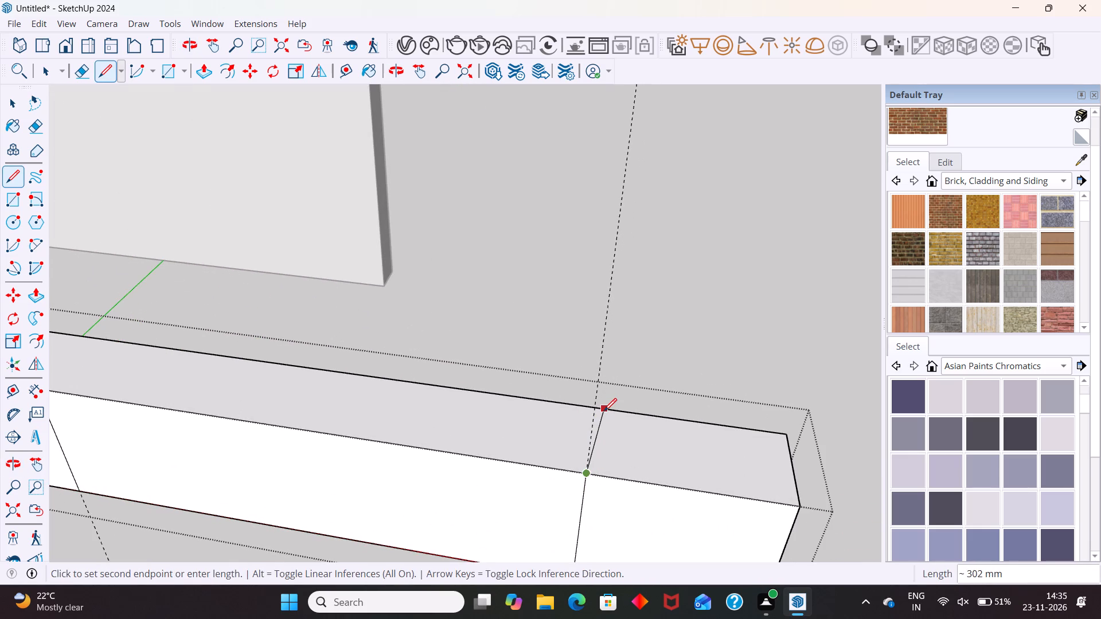
scroll(596, 409, "up", 5)
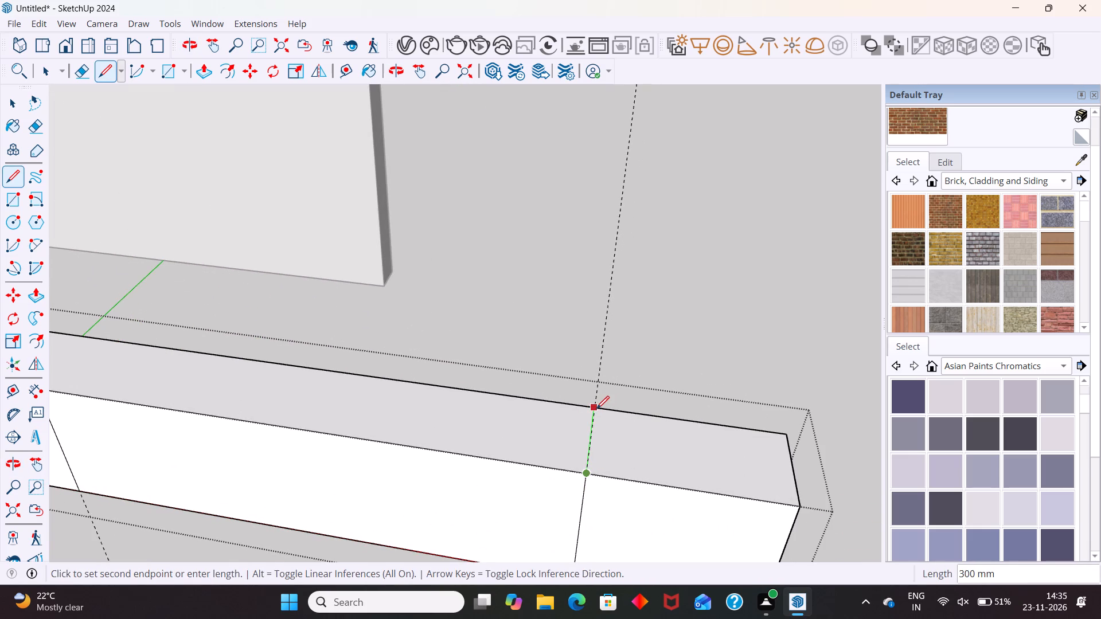
scroll(596, 409, "up", 11)
left_click(592, 403)
scroll(677, 350, "down", 3)
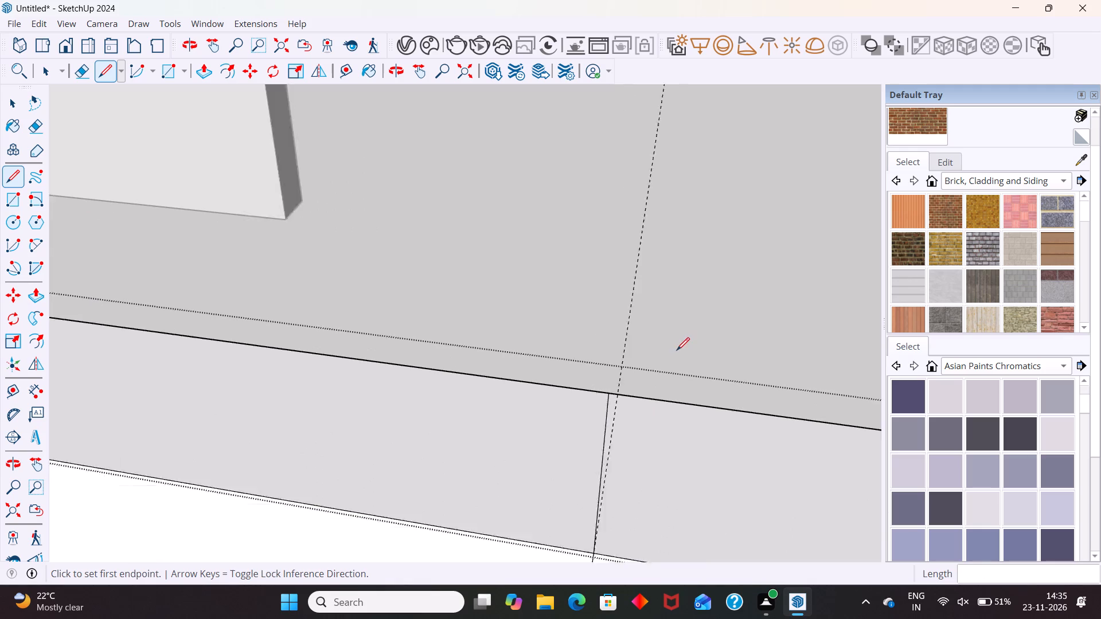
scroll(677, 350, "down", 9)
scroll(115, 343, "up", 6)
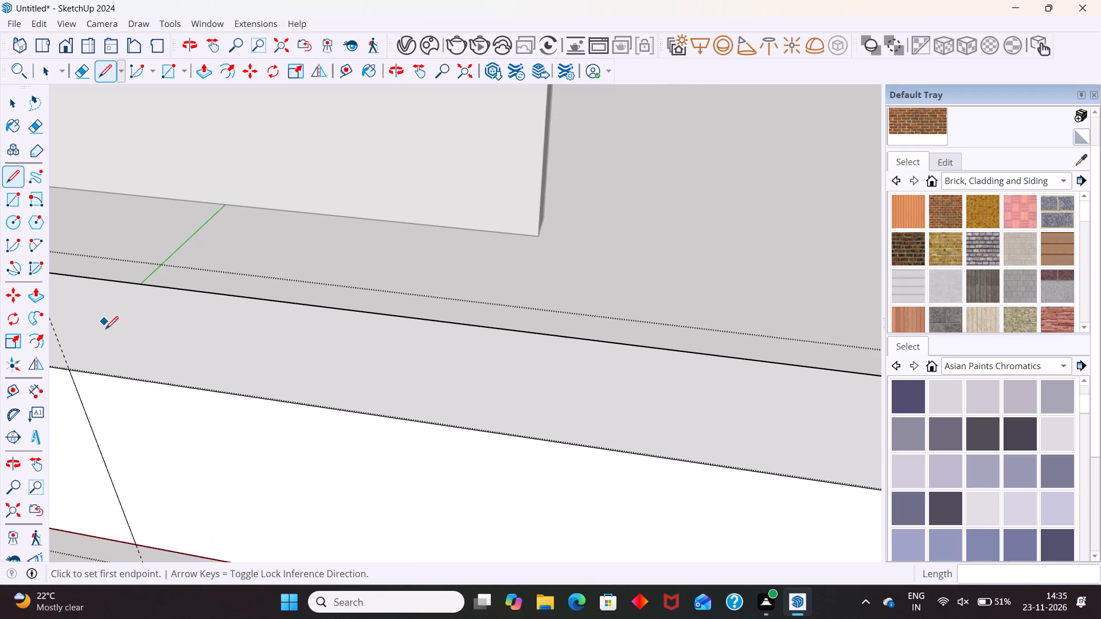
scroll(132, 356, "down", 3)
left_click(84, 365)
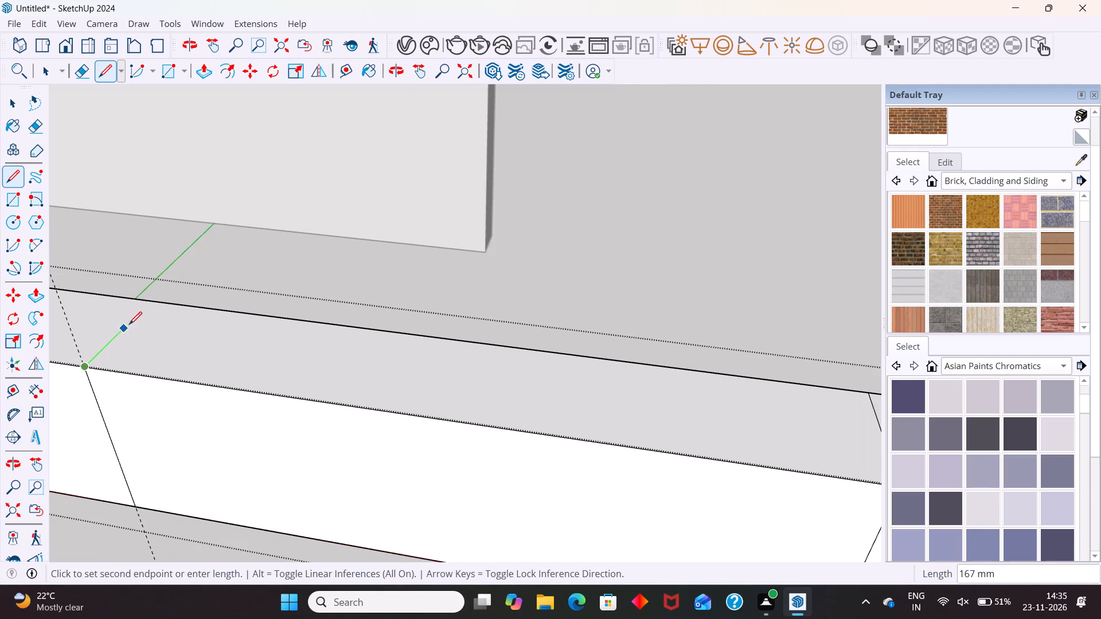
left_click(157, 303)
key("space")
Erase the two construction guides.
scroll(603, 300, "down", 12)
key("e")
left_click_drag(767, 247, 728, 250)
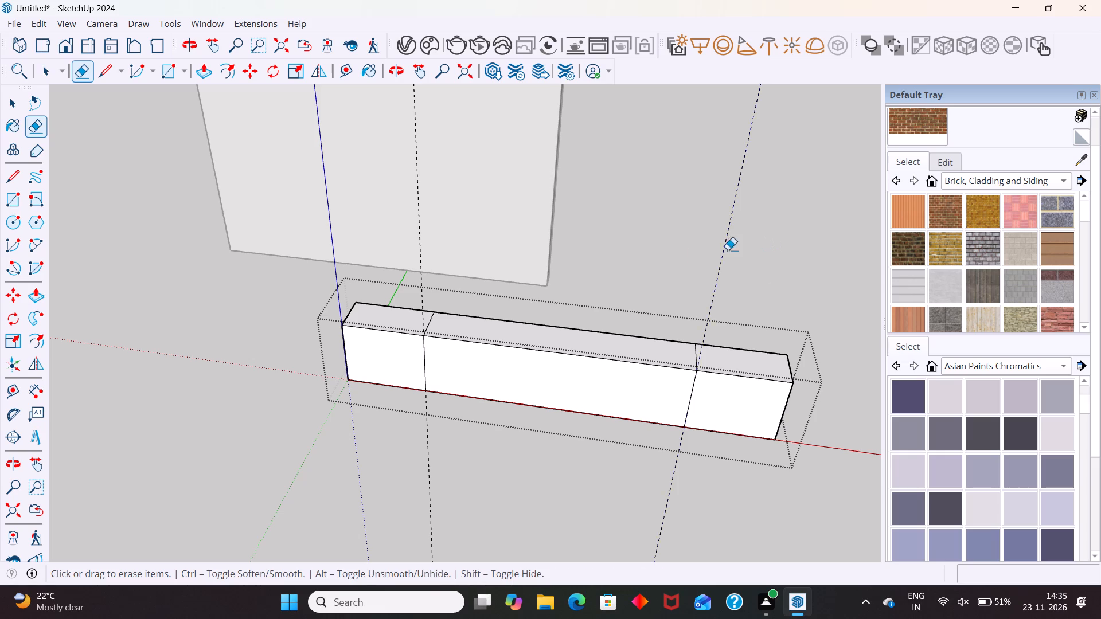
left_click_drag(728, 250, 676, 260)
left_click(421, 266)
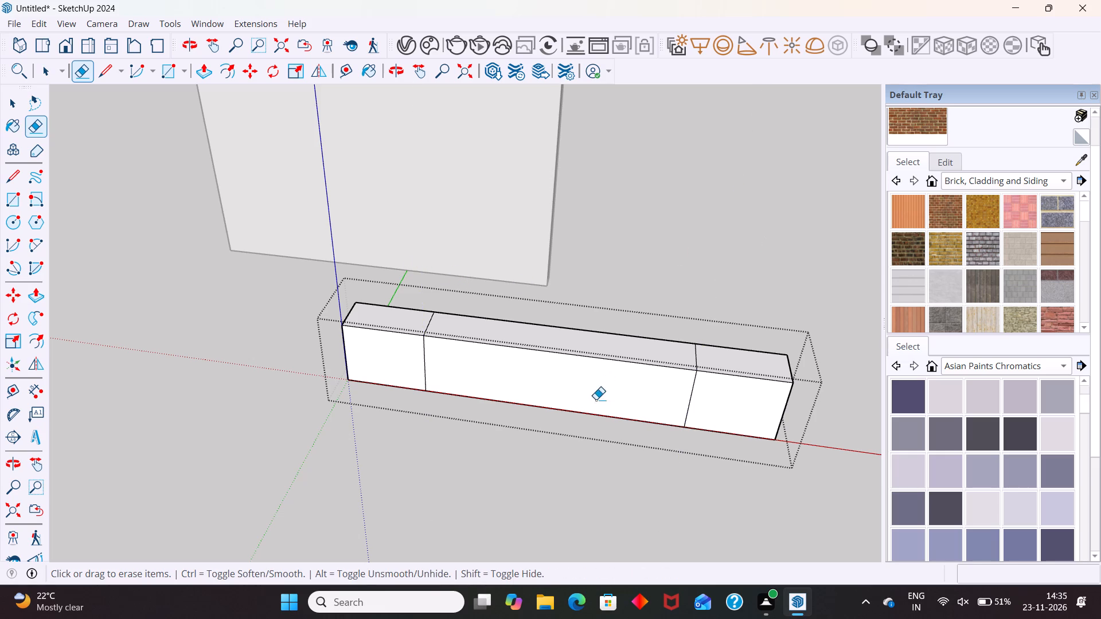
key("space")
Divide the middle section's top front edge into 3 equal segments.
left_click(611, 357)
left_click(611, 358)
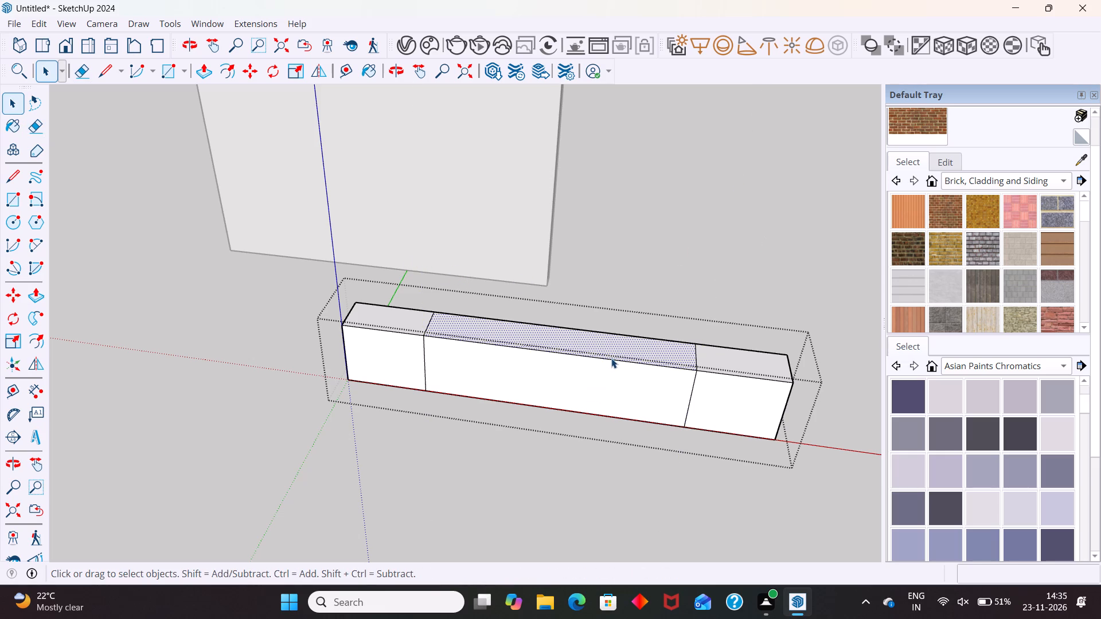
right_click(611, 358)
left_click(669, 163)
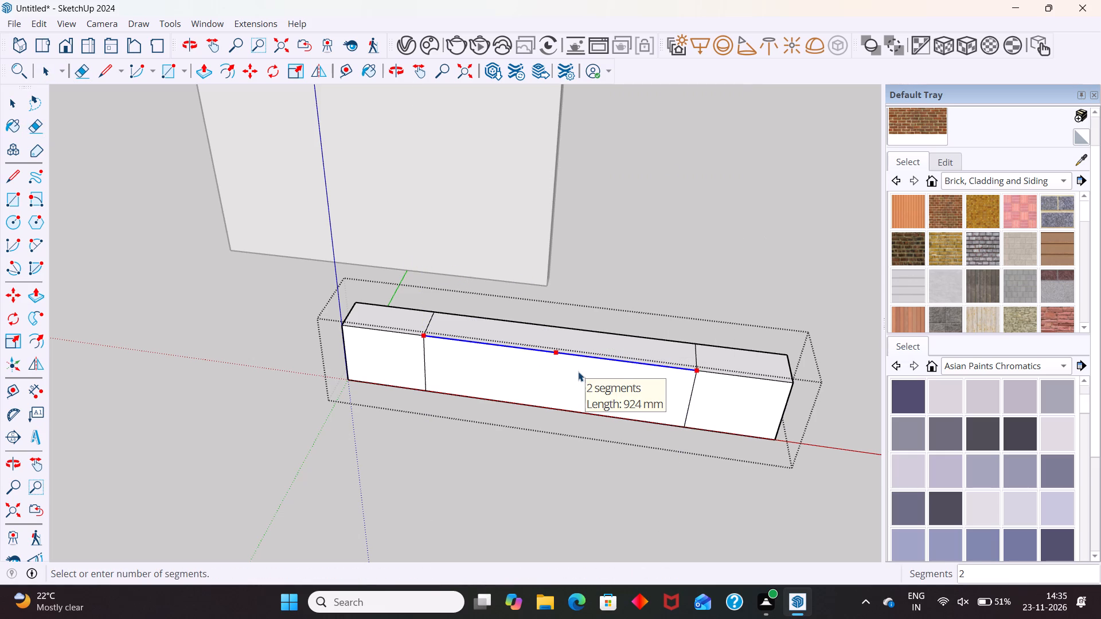
key("3")
key("Return")
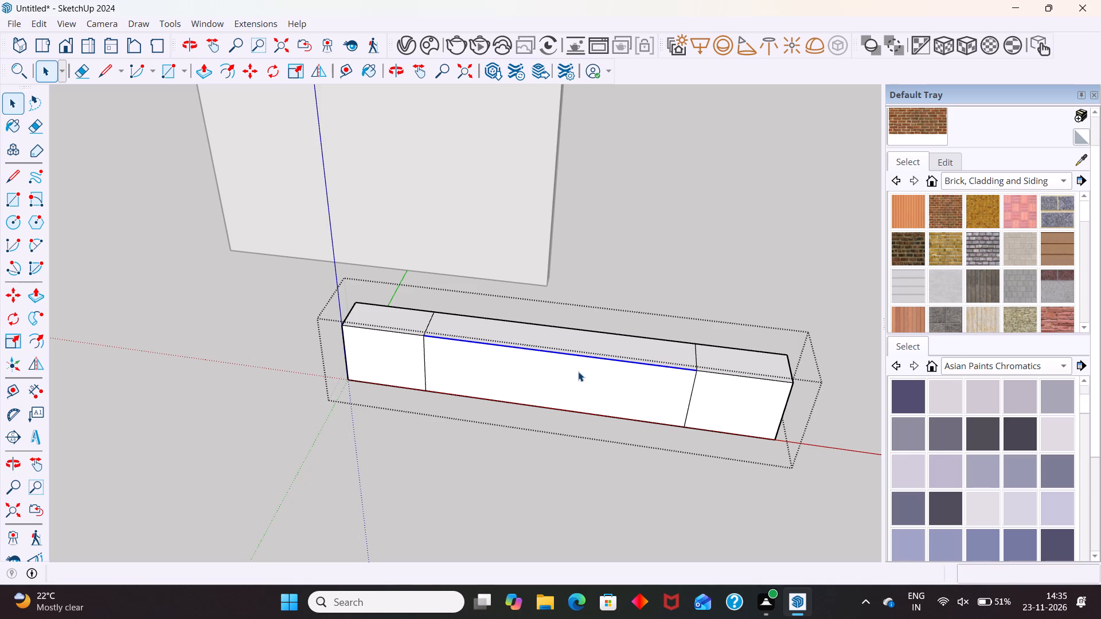
Draw vertical lines down the front face from the two division points to the bottom edge.
key("l")
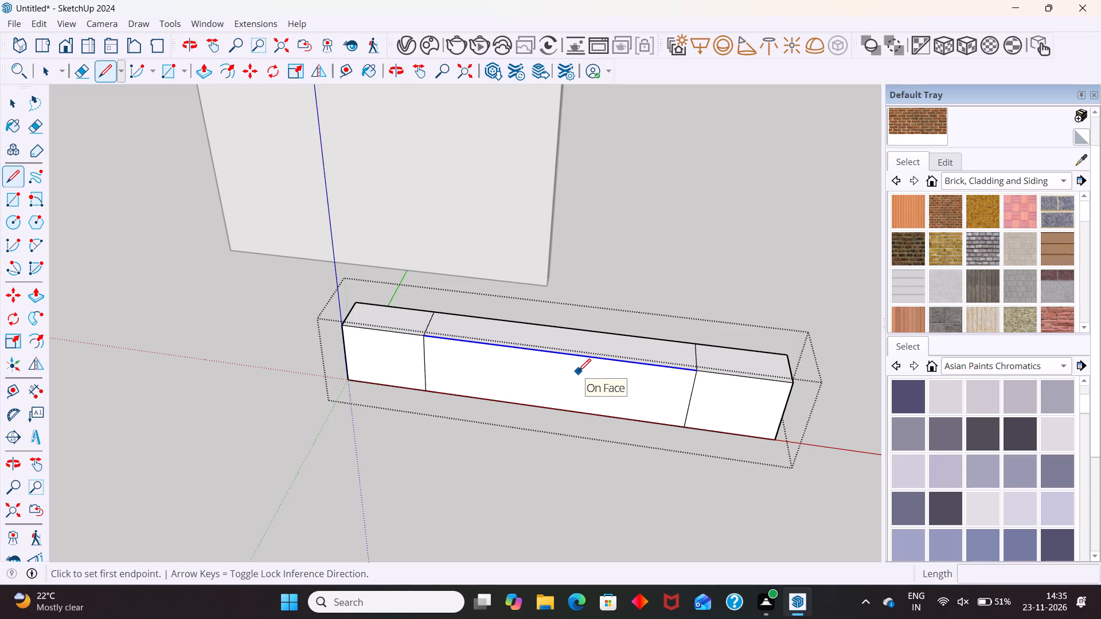
left_click(512, 346)
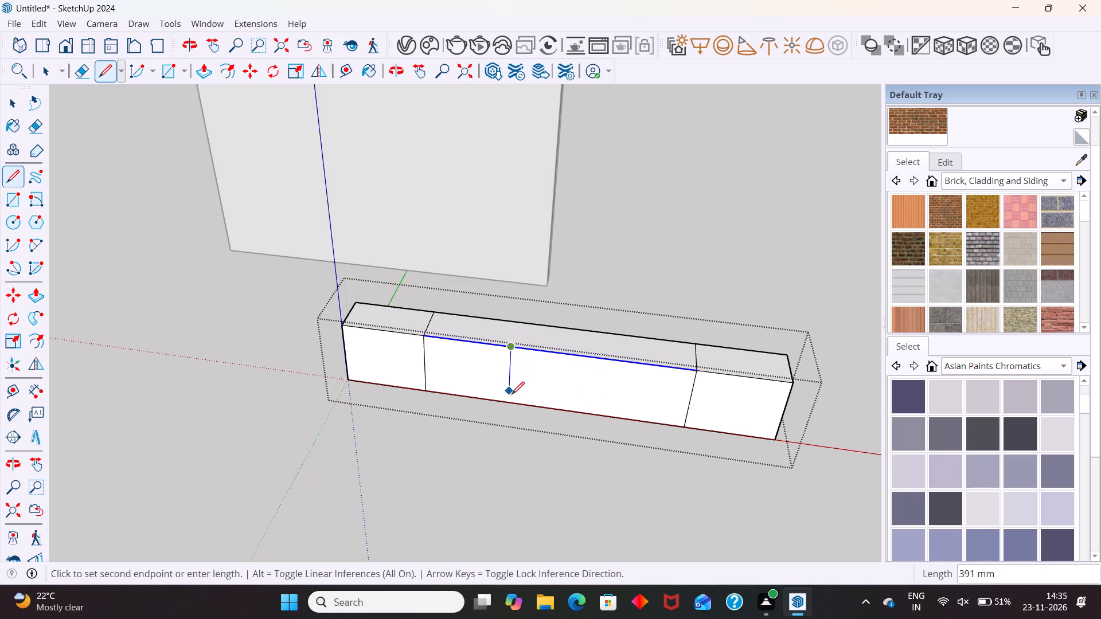
left_click(509, 405)
left_click_drag(602, 358, 603, 365)
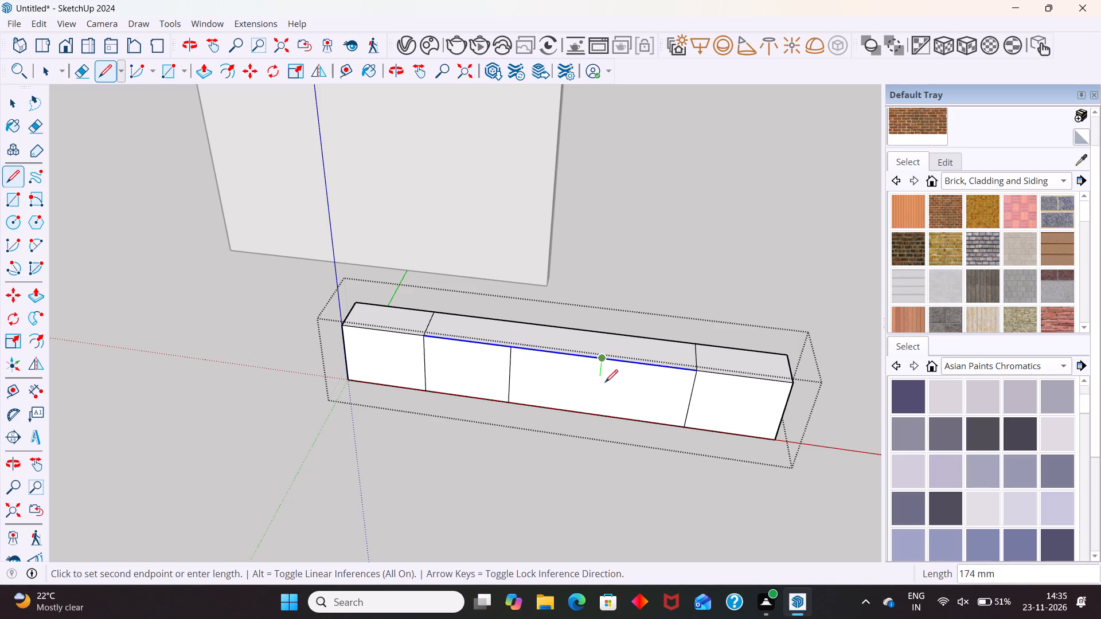
left_click(599, 414)
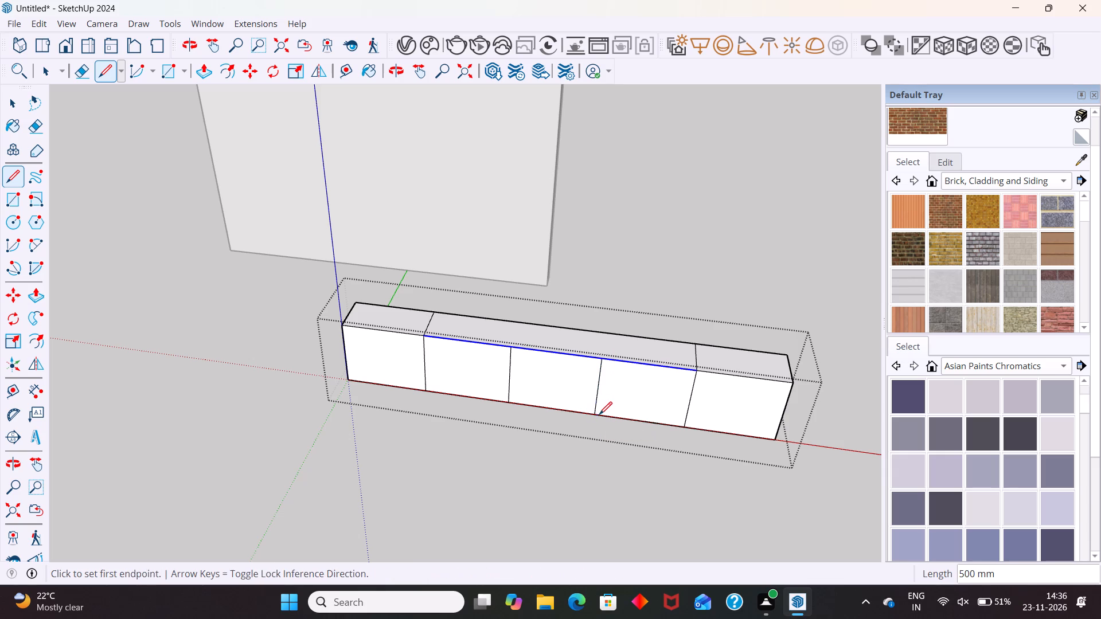
Draw lines across the top face from the two division points to the back edge.
middle_click_drag(638, 338, 560, 414)
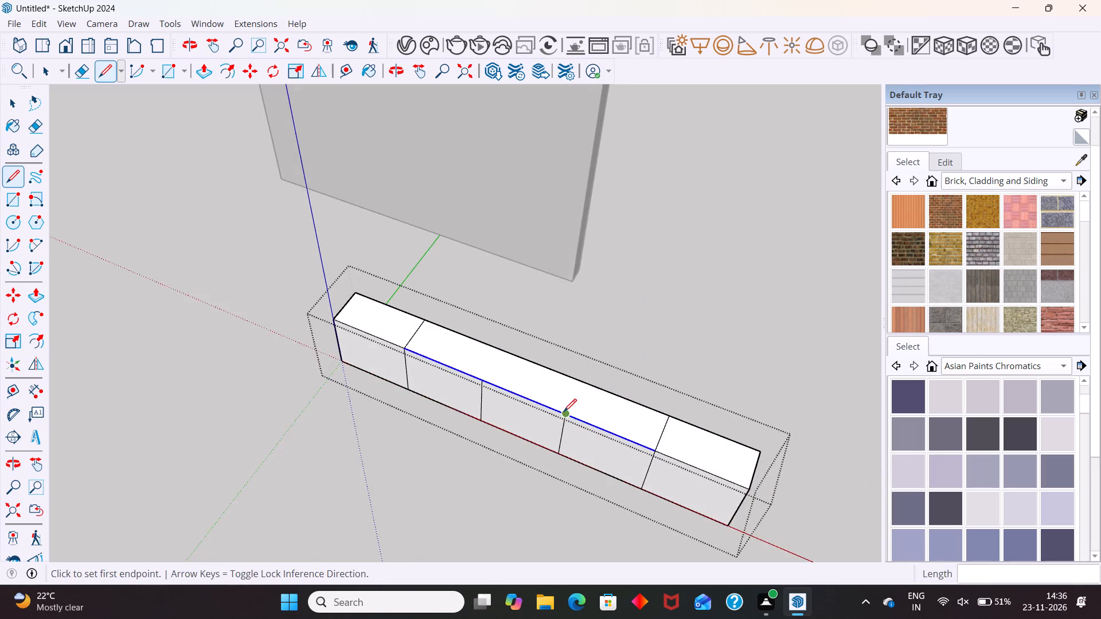
scroll(564, 412, "up", 5)
left_click(567, 416)
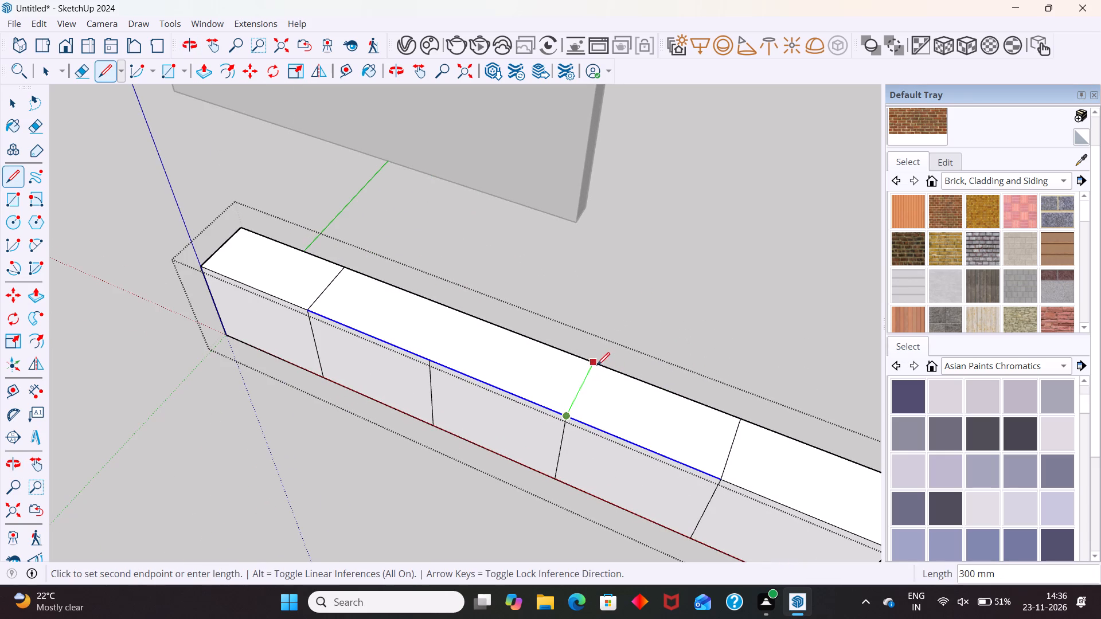
left_click(597, 363)
left_click(431, 358)
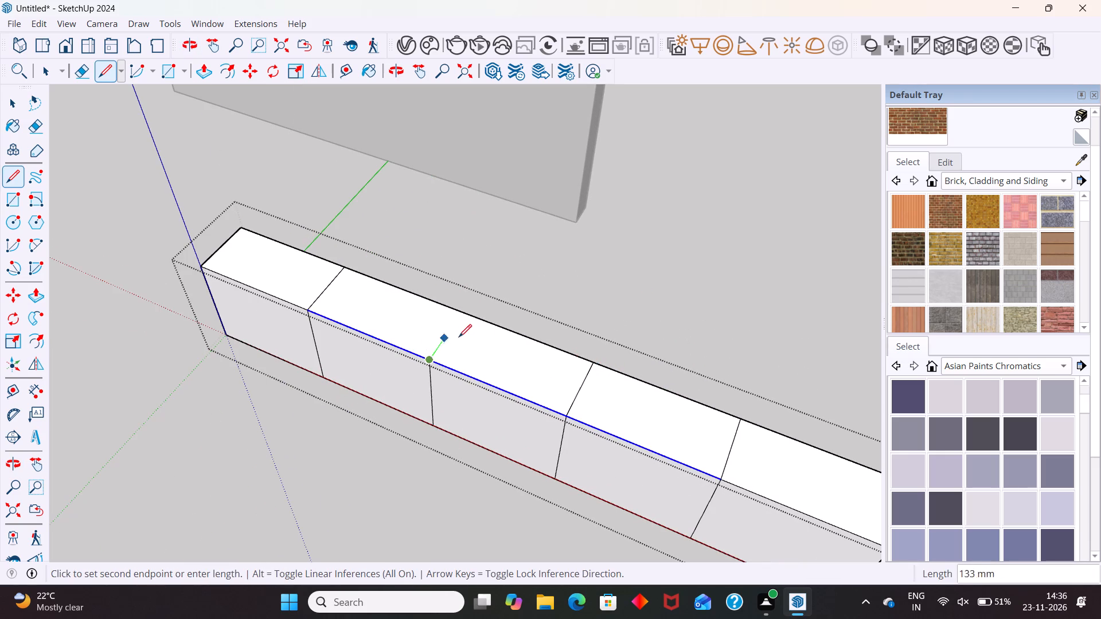
left_click(469, 311)
key("space")
Offset the outline of the front panel at the box's origin end inward by 3 mm.
scroll(478, 309, "down", 7)
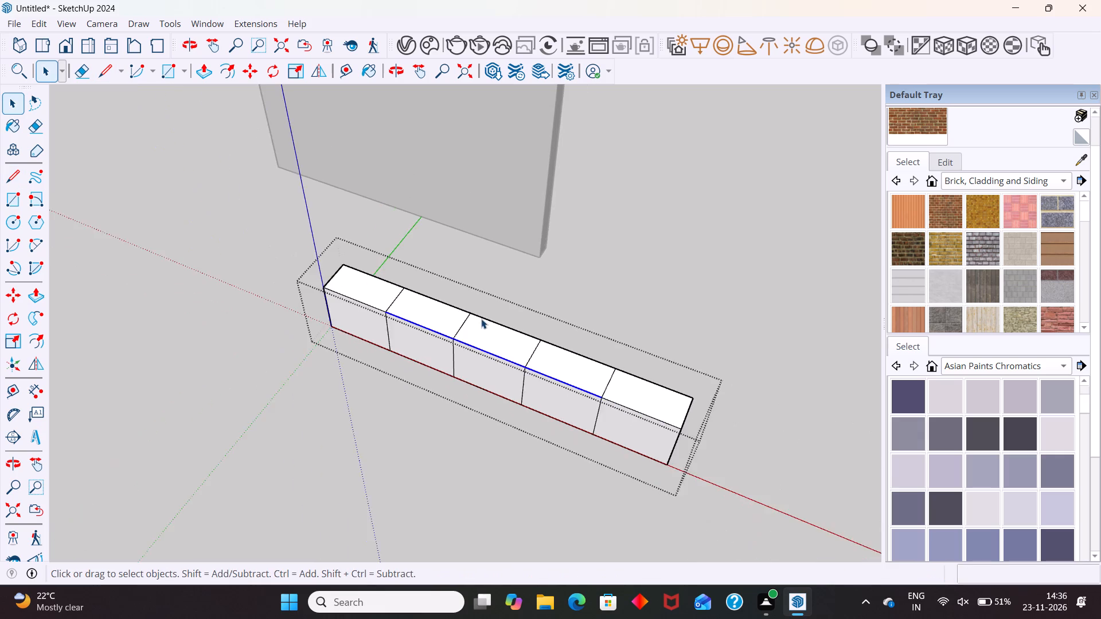
scroll(481, 319, "down", 4)
middle_click_drag(510, 432, 684, 275)
scroll(567, 273, "up", 4)
double_click(336, 349)
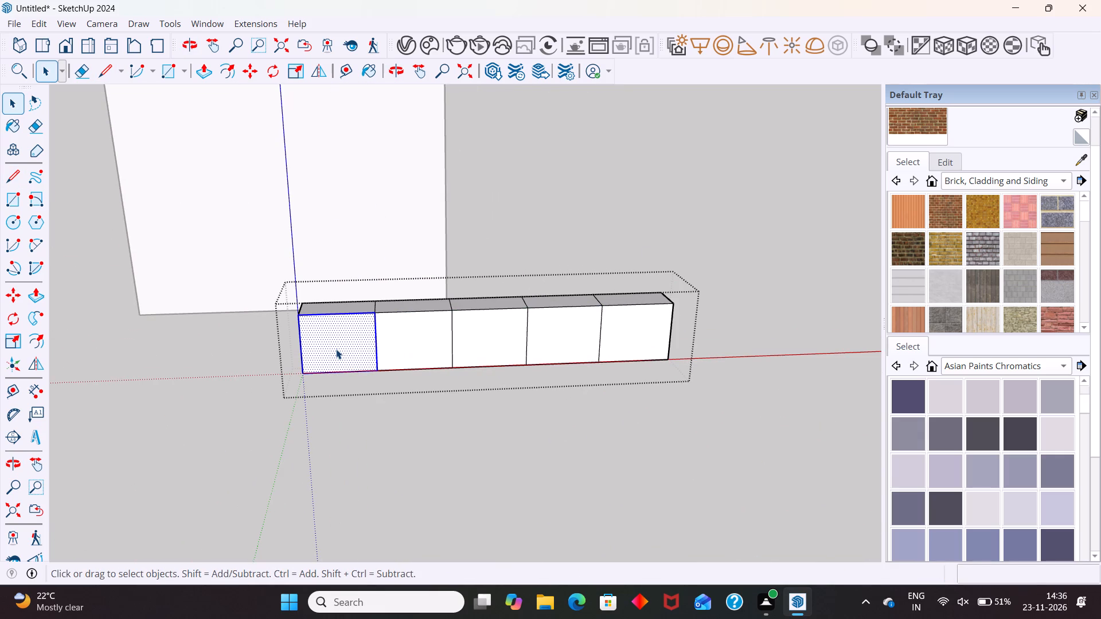
key("f")
left_click(354, 338)
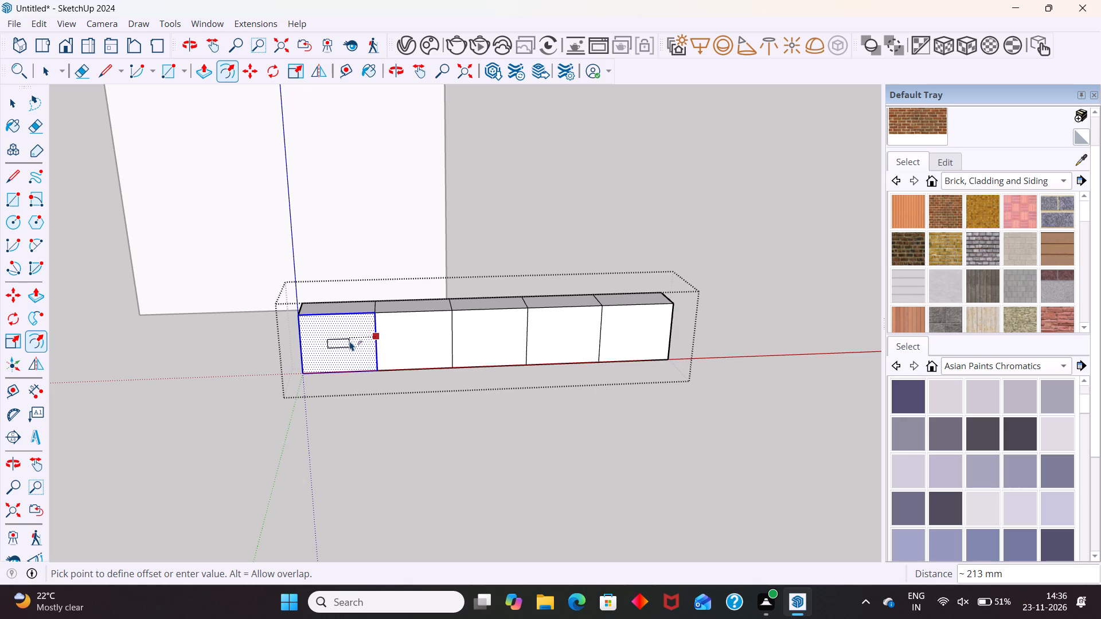
key("3")
key("Return")
key("space")
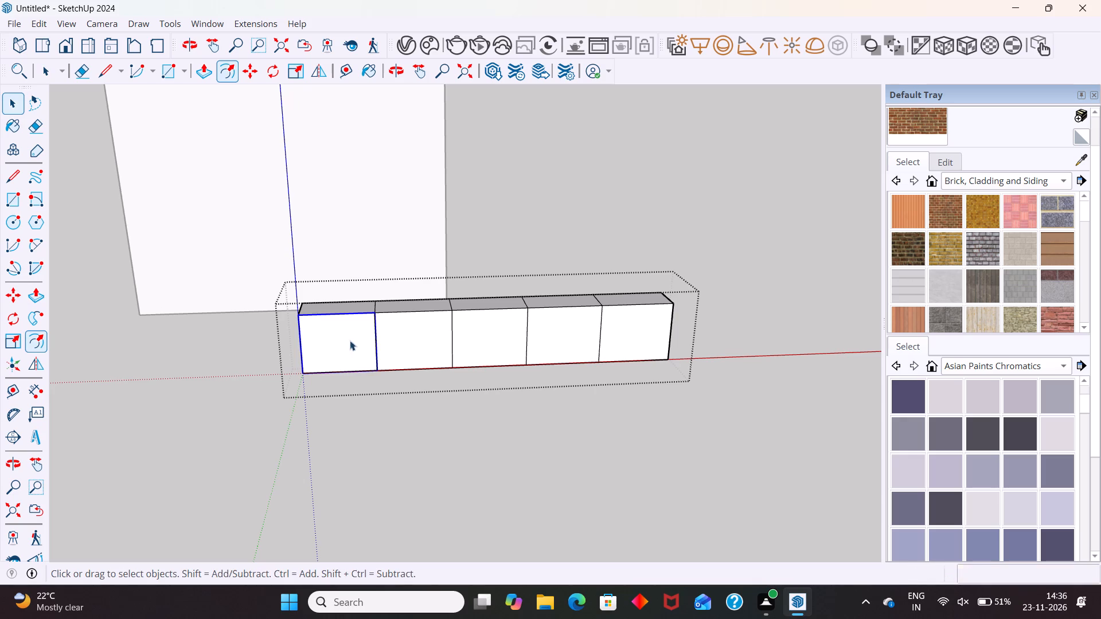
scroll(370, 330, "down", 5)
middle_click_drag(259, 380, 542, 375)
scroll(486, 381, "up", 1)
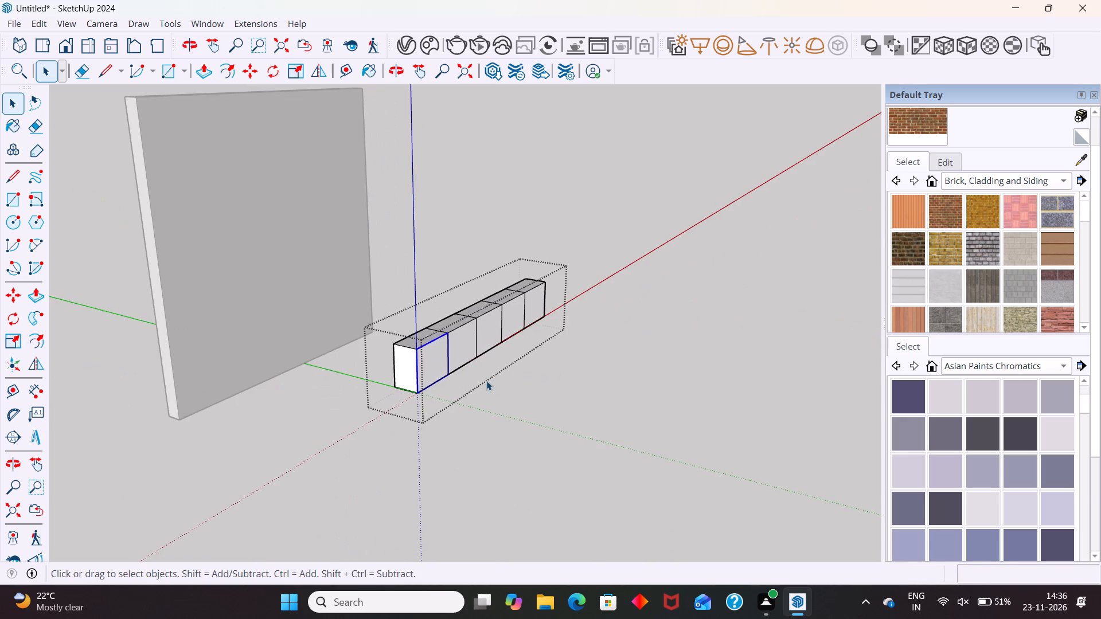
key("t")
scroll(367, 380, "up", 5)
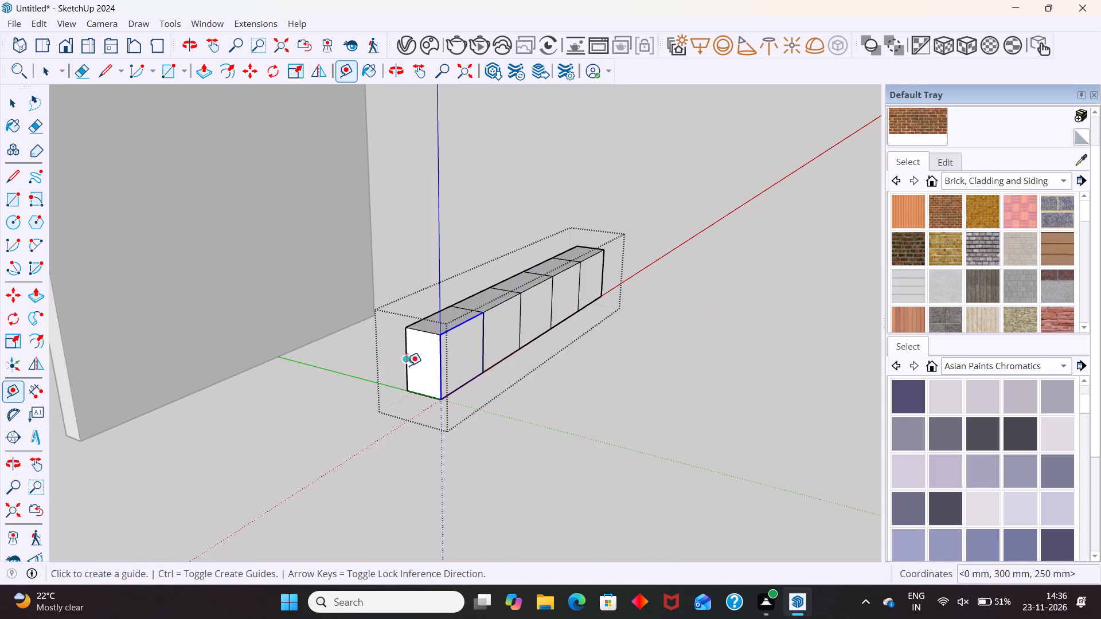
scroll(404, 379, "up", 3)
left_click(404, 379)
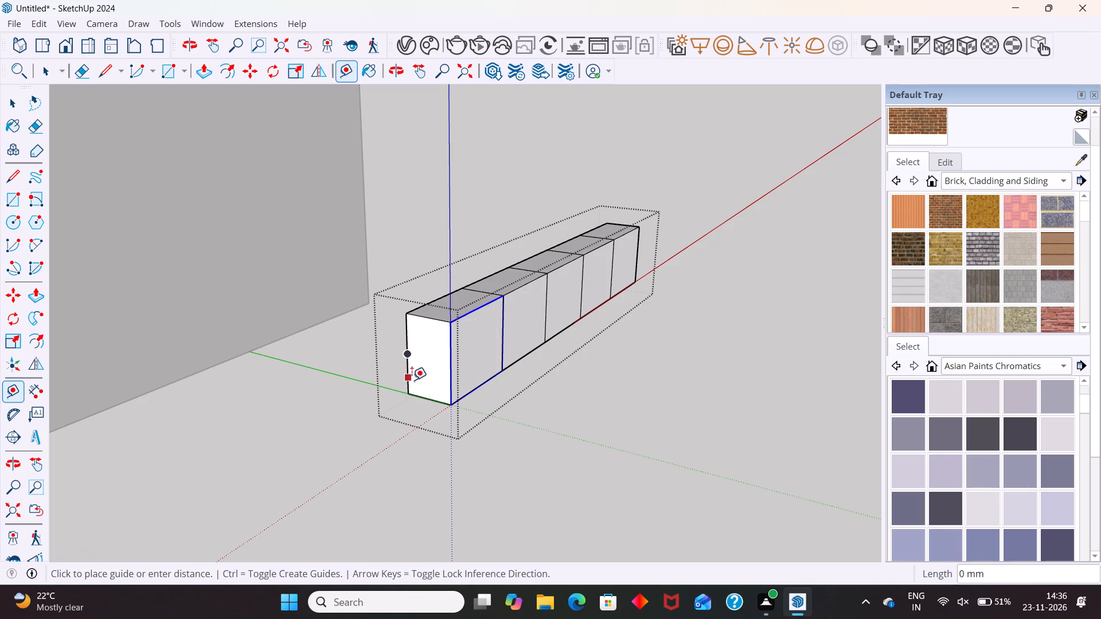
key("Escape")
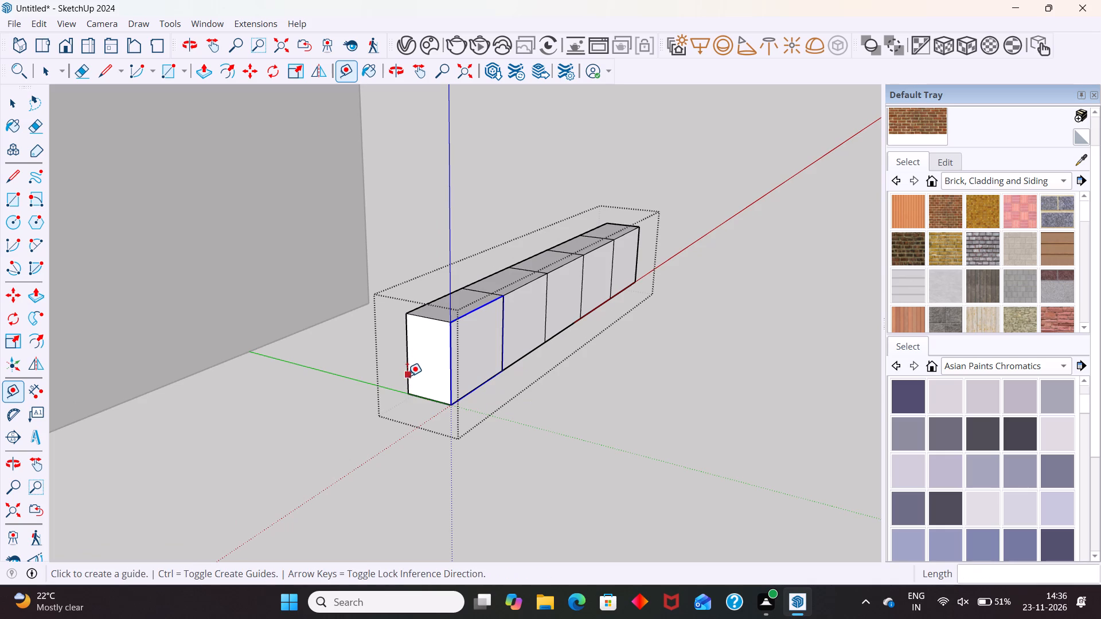
Place a vertical guide on the box's end face, 18 mm in from its back edge.
left_click(407, 374)
key("1")
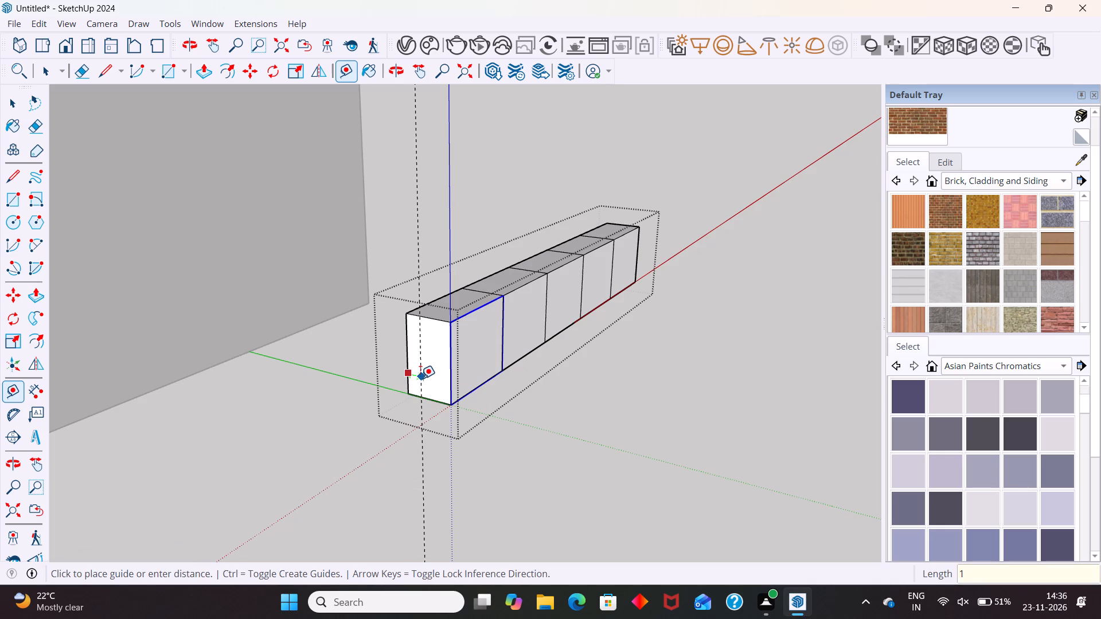
key("8")
key("Return")
key("space")
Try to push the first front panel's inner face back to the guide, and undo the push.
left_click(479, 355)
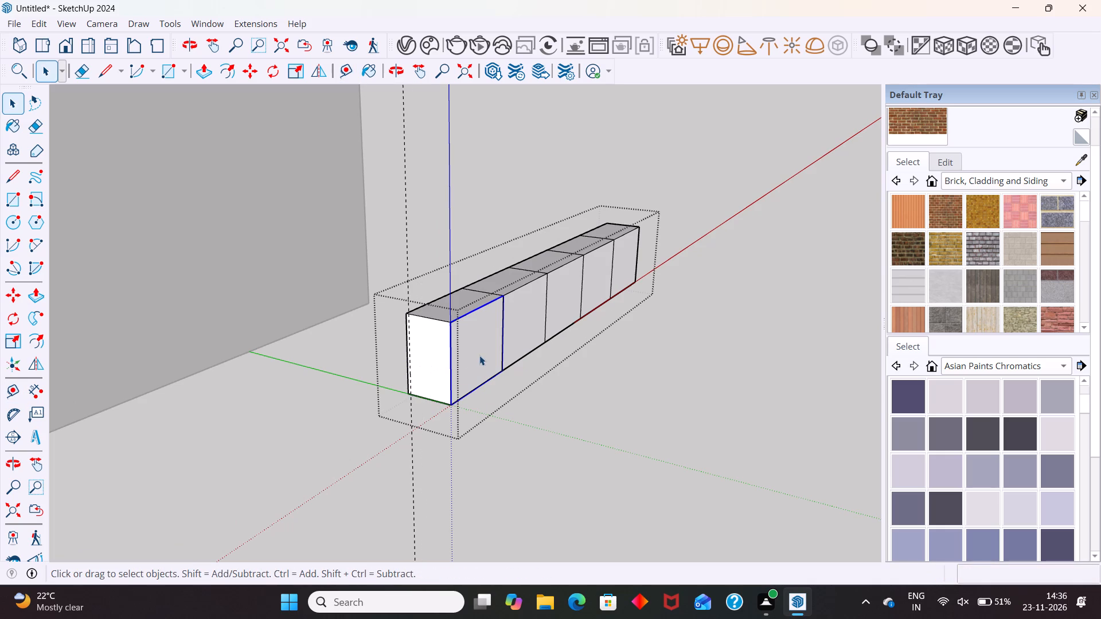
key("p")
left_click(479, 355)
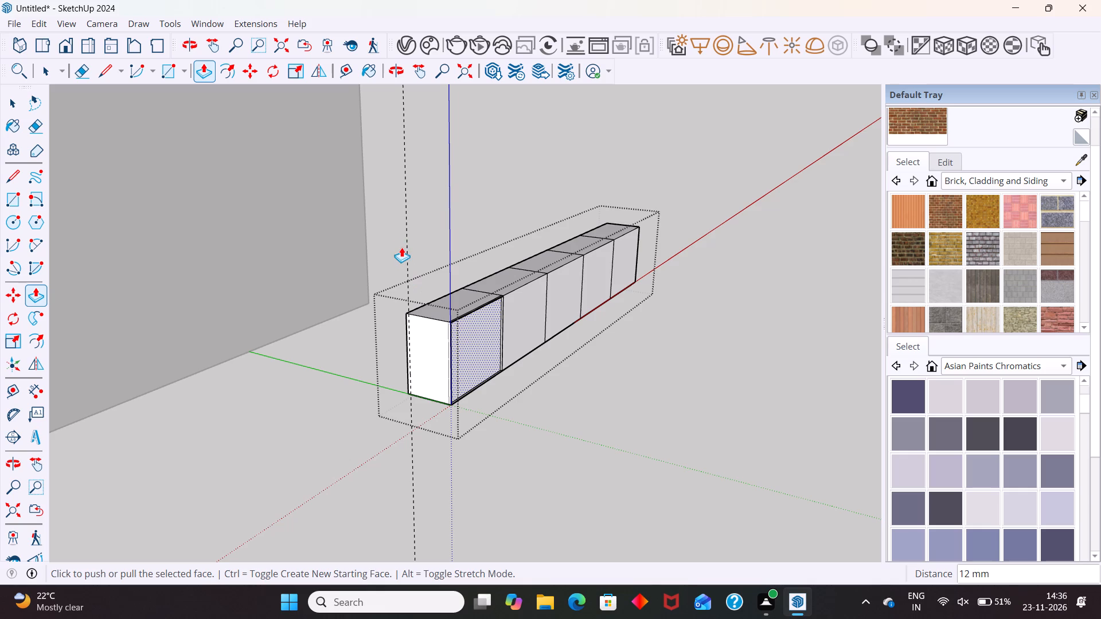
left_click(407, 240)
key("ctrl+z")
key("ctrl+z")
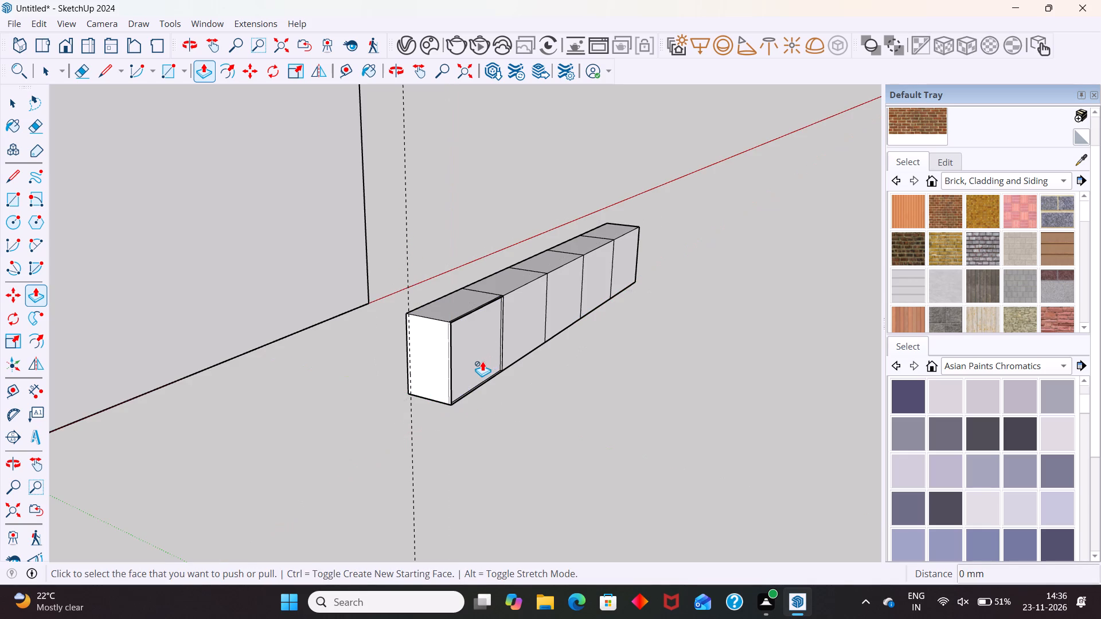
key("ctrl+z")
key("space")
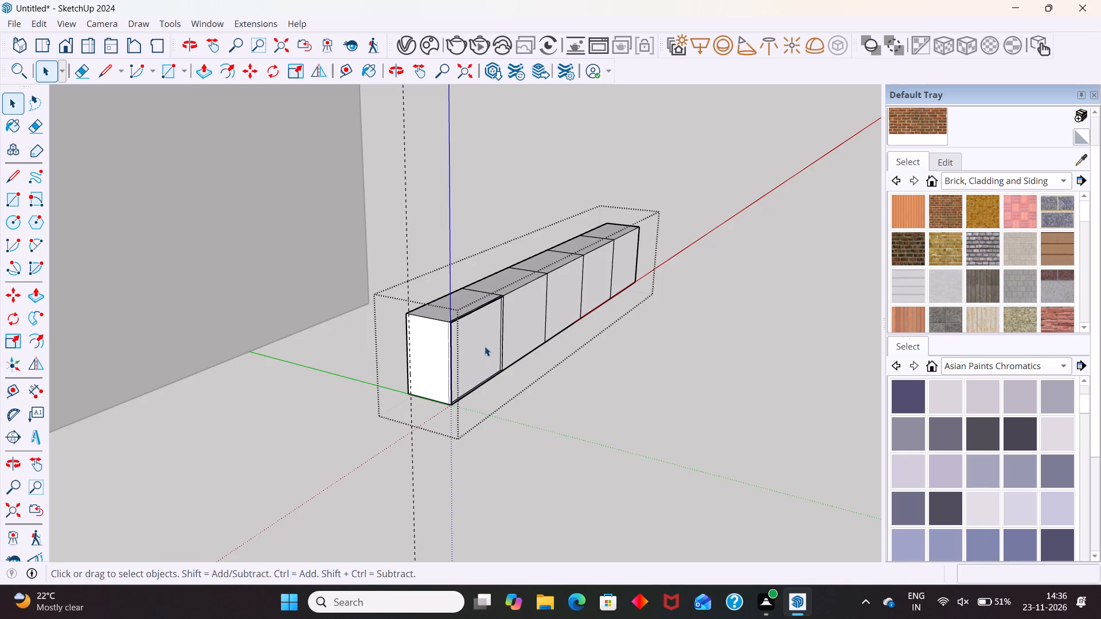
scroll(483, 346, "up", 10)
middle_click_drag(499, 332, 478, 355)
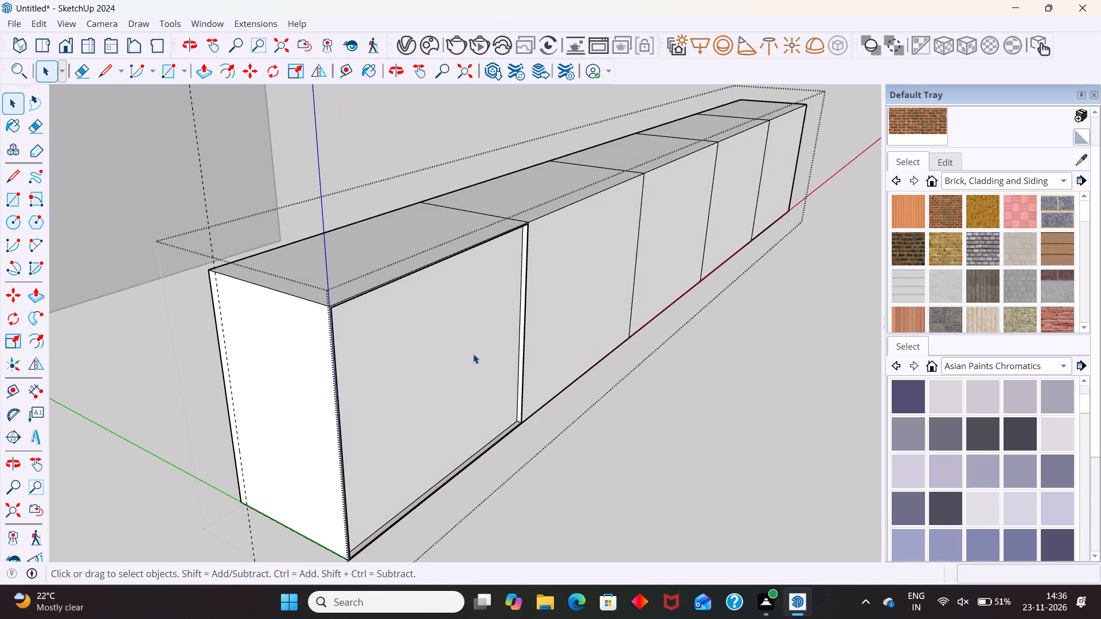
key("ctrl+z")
Push the first front panel's inset face back to the 18 mm guide, hollowing out the compartment, and leave the box group.
left_click(424, 360)
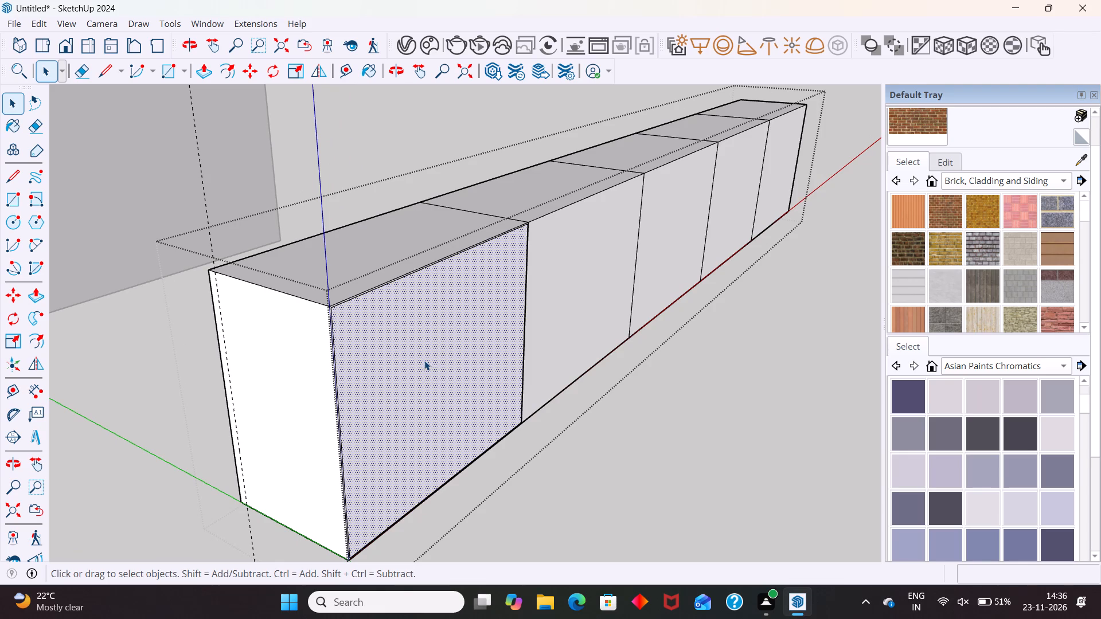
key("p")
left_click(424, 361)
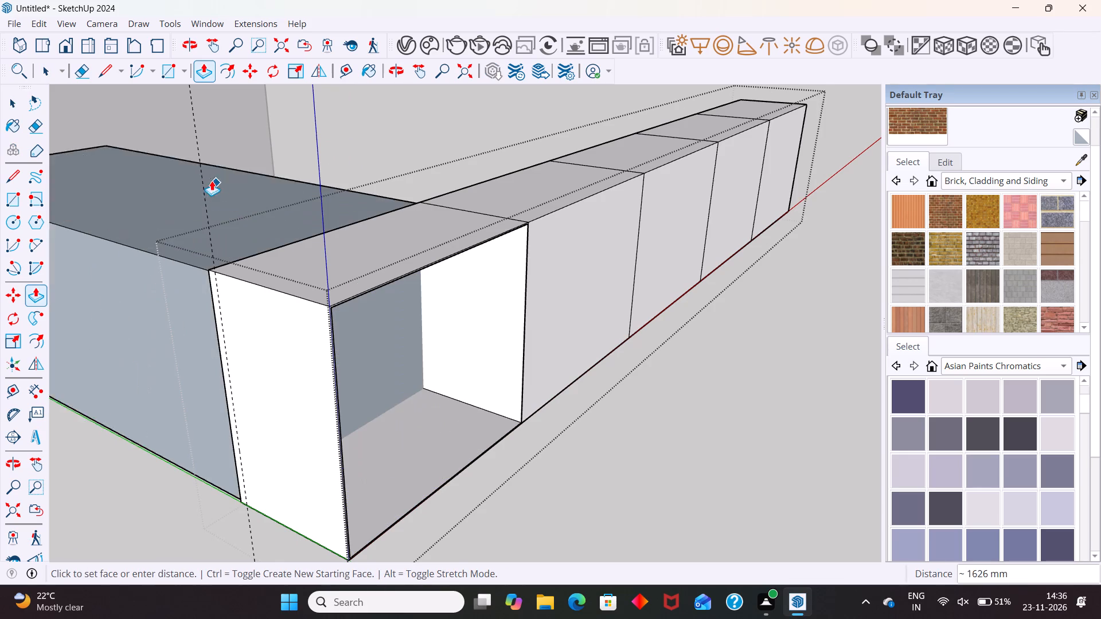
left_click(201, 178)
scroll(375, 377, "down", 4)
key("space")
scroll(443, 385, "down", 4)
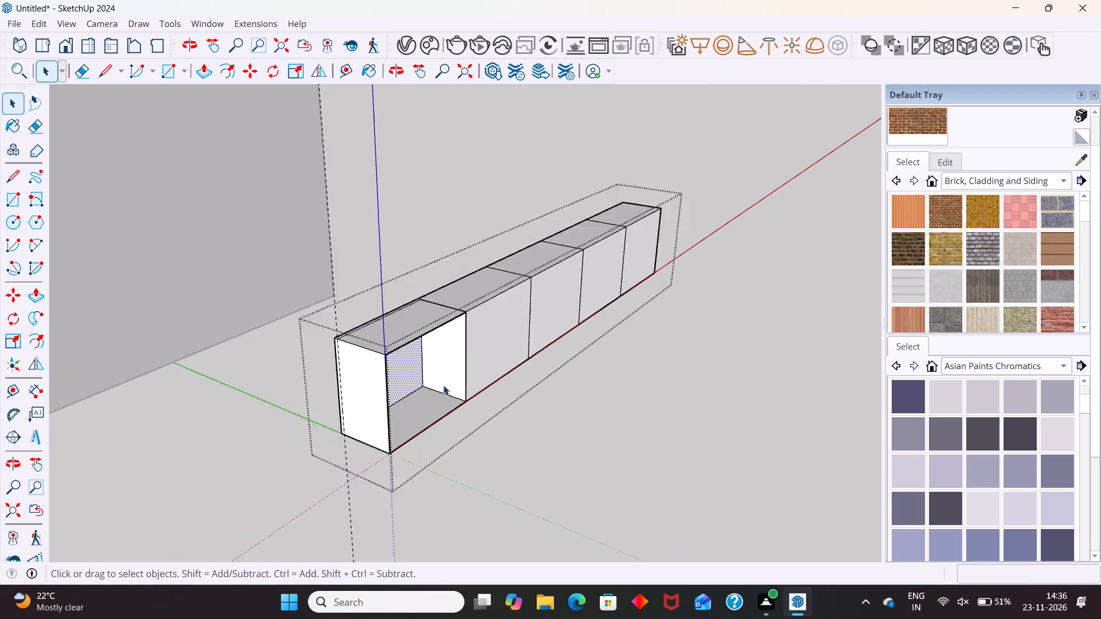
scroll(443, 385, "down", 4)
middle_click_drag(451, 448, 313, 388)
left_click(409, 504)
right_click(411, 421)
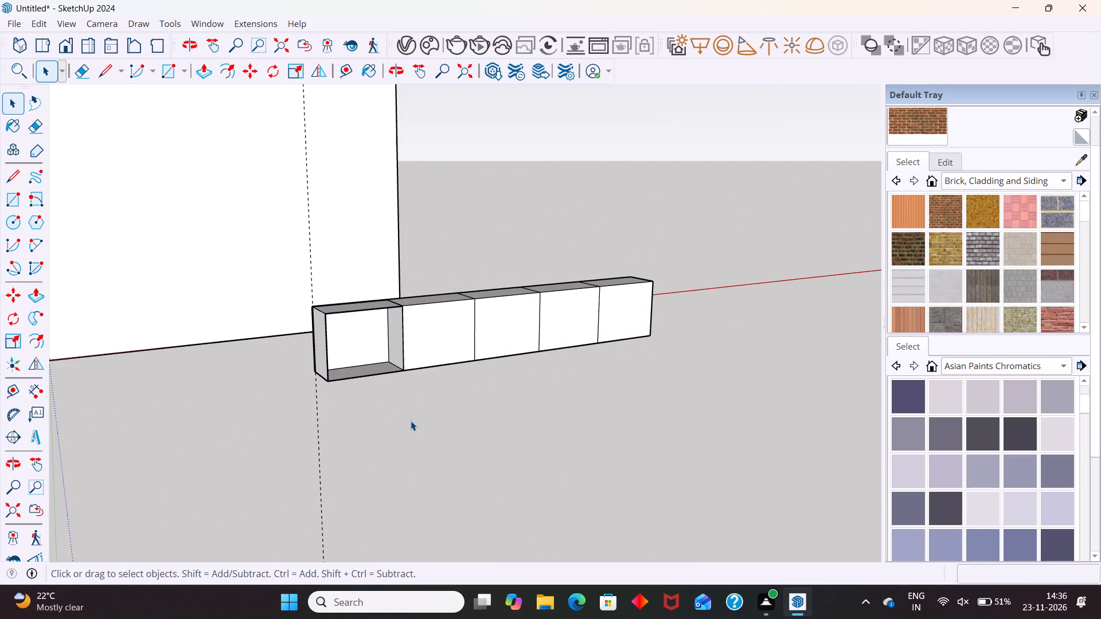
left_click(423, 465)
Draw a rectangle of about 600 × 500 mm covering the open compartment's front, between its opposite outer corners.
scroll(379, 330, "up", 10)
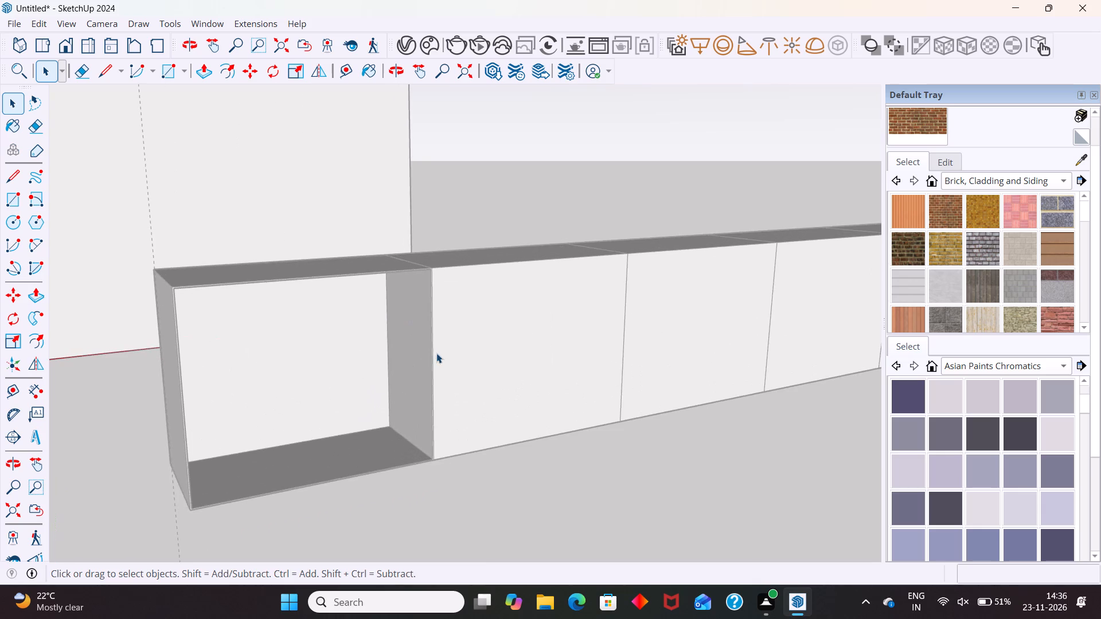
middle_click_drag(436, 358, 386, 383)
key("r")
scroll(119, 312, "up", 10)
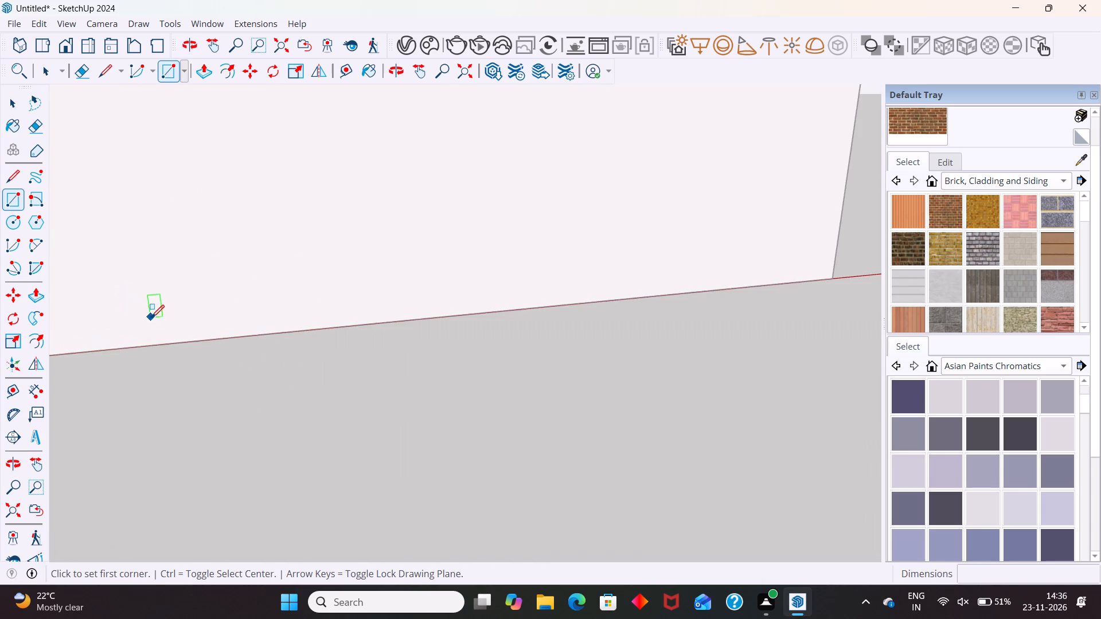
scroll(223, 297, "down", 5)
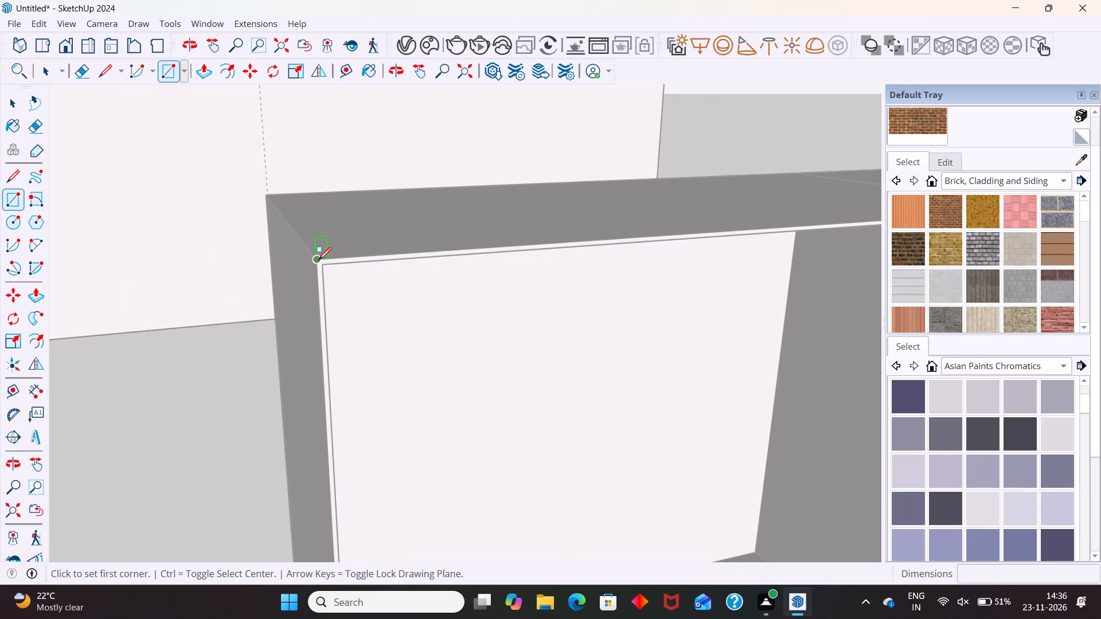
left_click(316, 261)
scroll(339, 260, "down", 16)
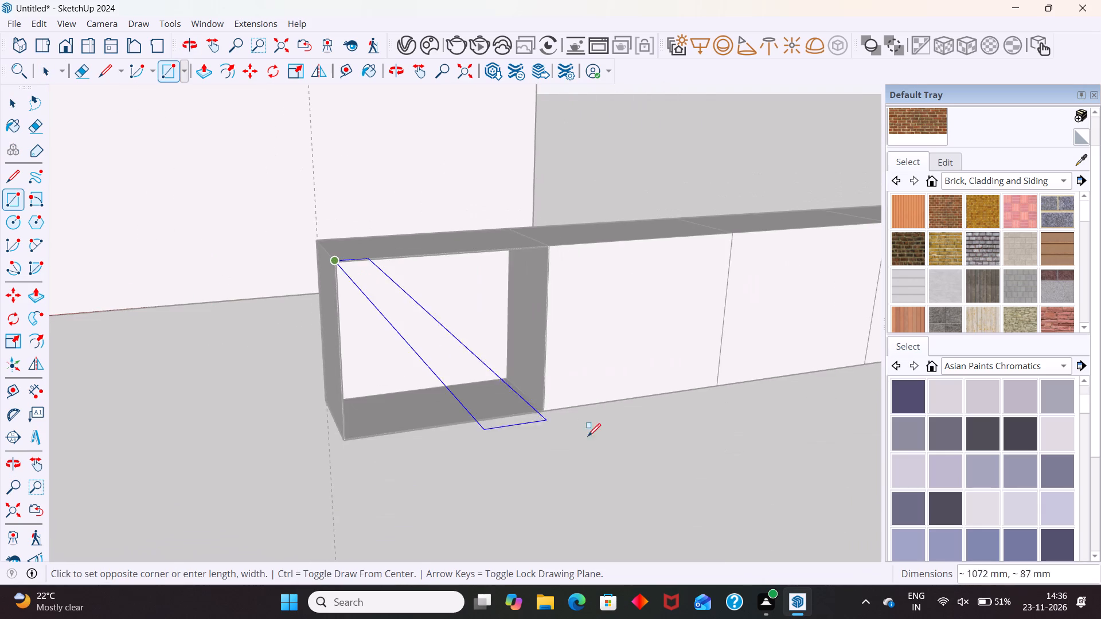
scroll(594, 437, "up", 20)
scroll(594, 437, "up", 5)
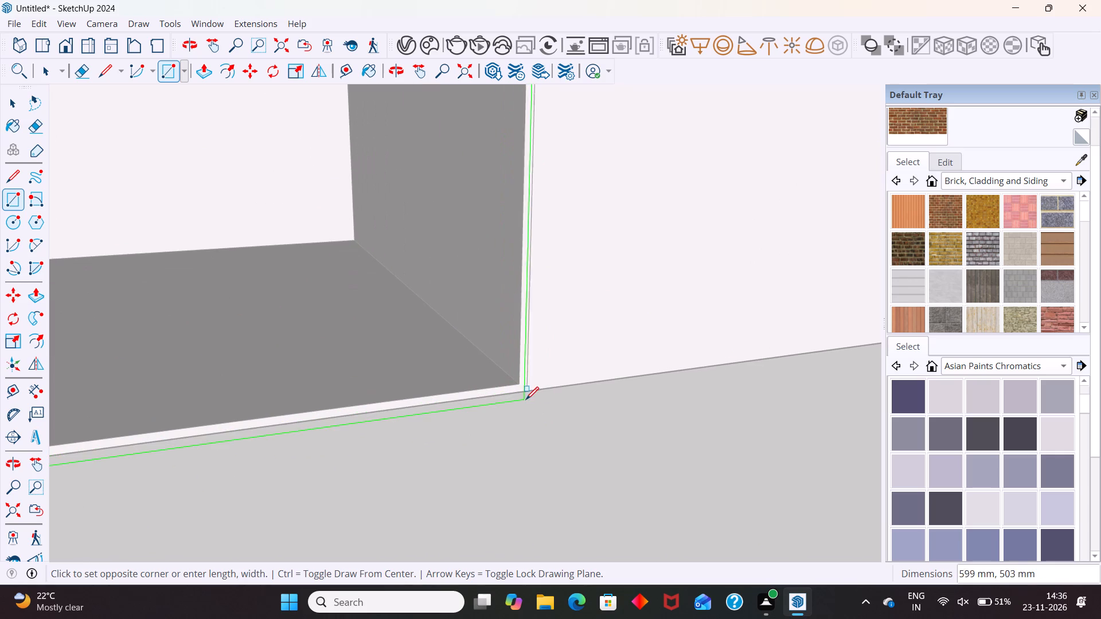
left_click(531, 390)
key("space")
scroll(544, 408, "down", 6)
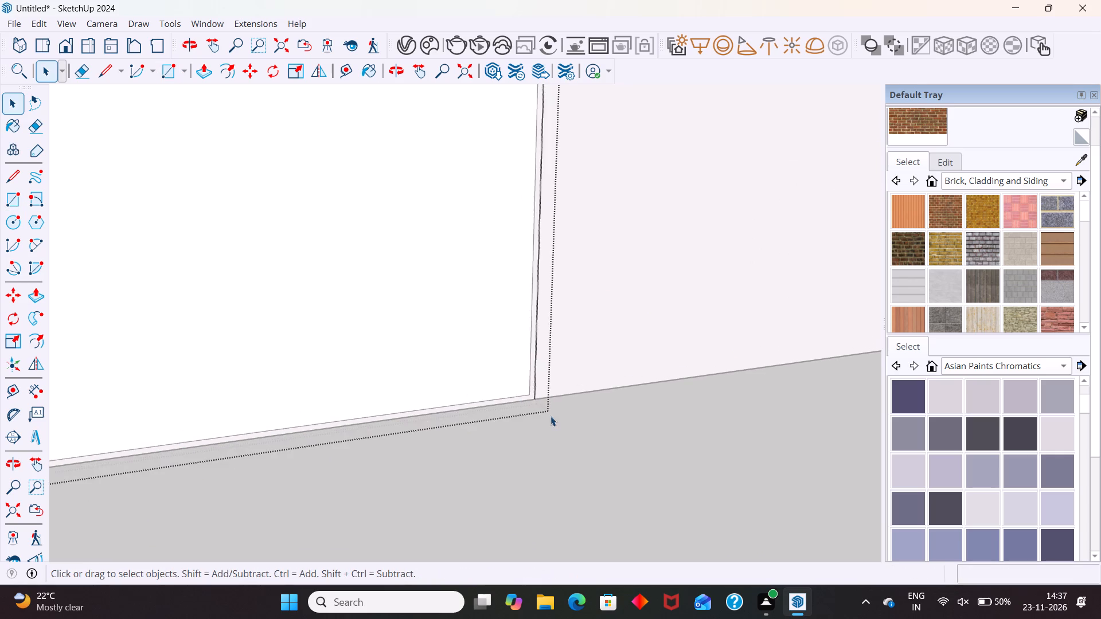
scroll(550, 416, "down", 20)
scroll(550, 416, "down", 5)
Offset the outline of the new front rectangle inward by 3 mm.
left_click(439, 347)
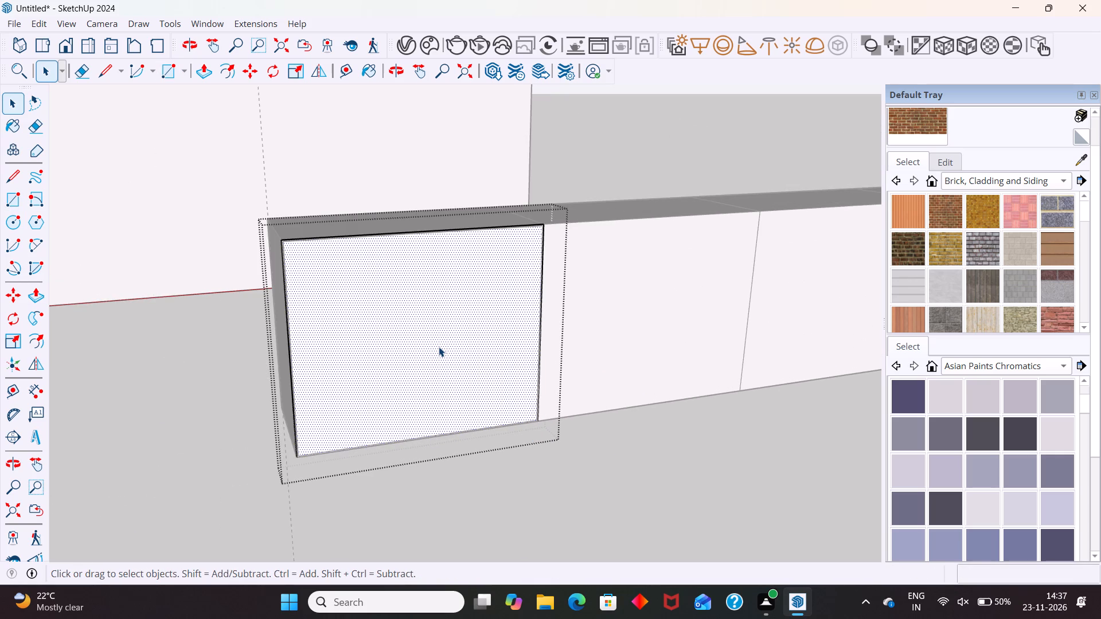
key("f")
left_click(510, 314)
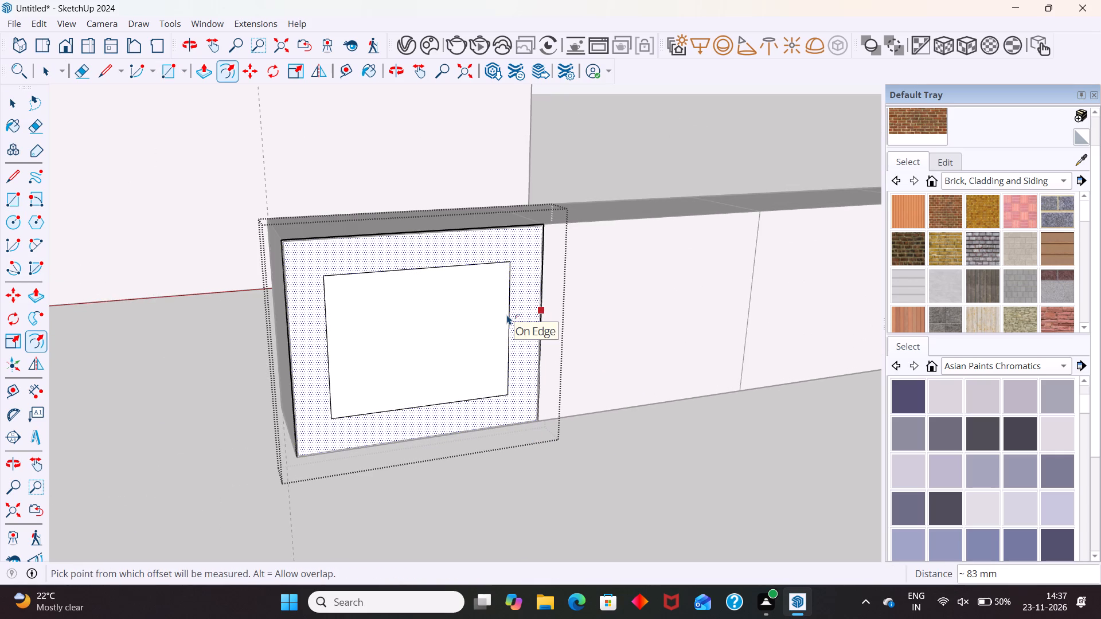
key("3")
key("Return")
key("space")
Extrude the inset face of the front rectangle outward 18 mm as the compartment's shutter.
left_click(441, 331)
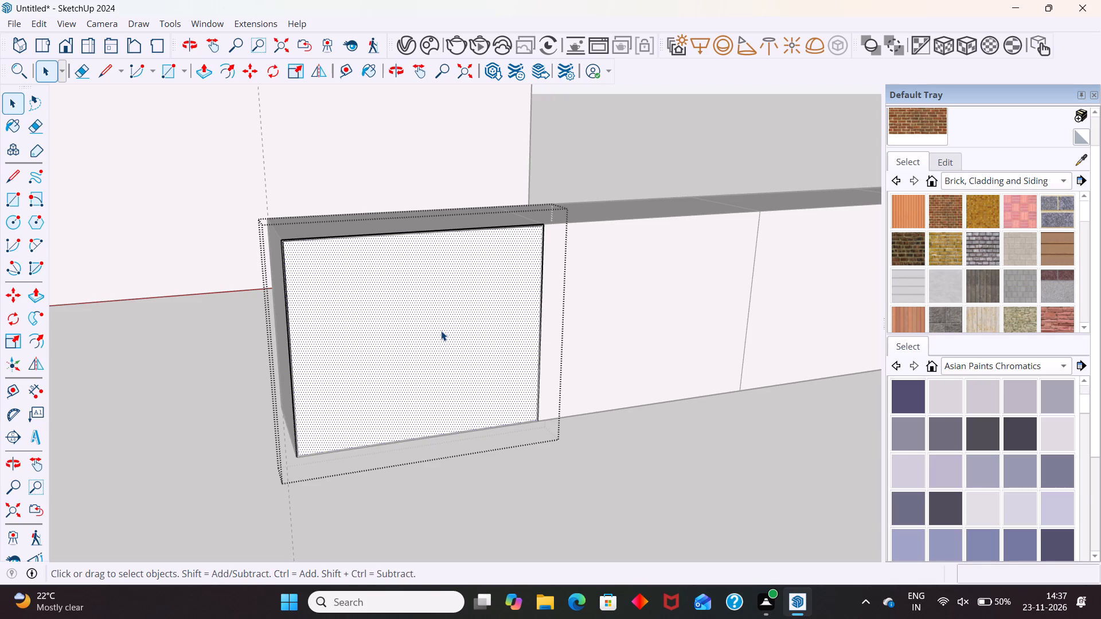
key("p")
left_click(441, 331)
type("18")
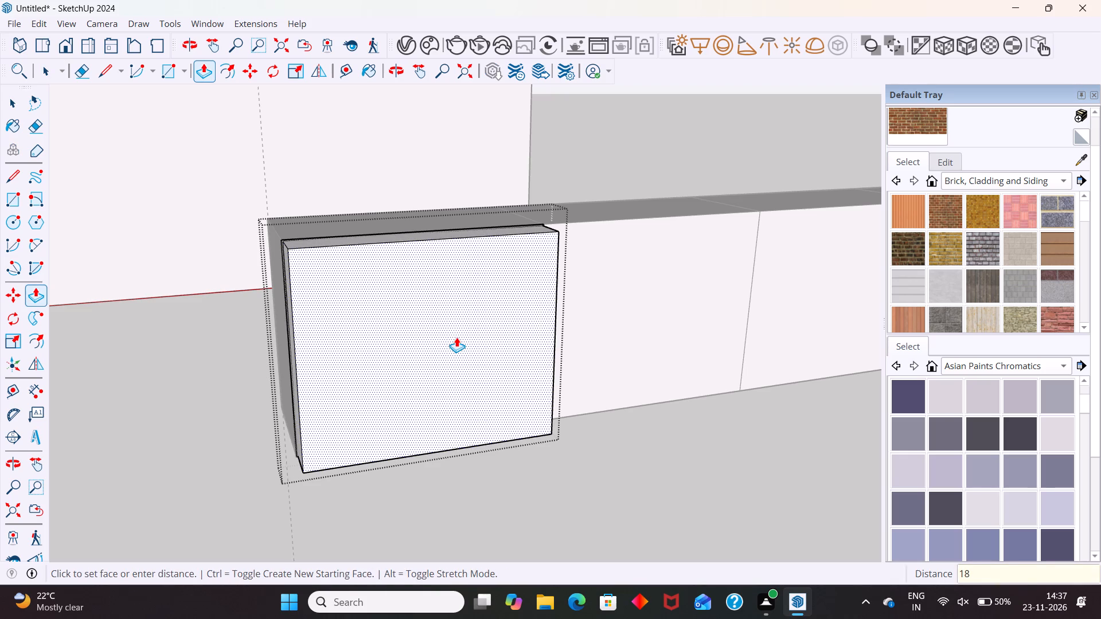
key("Return")
key("space")
scroll(365, 312, "down", 12)
left_click(503, 436)
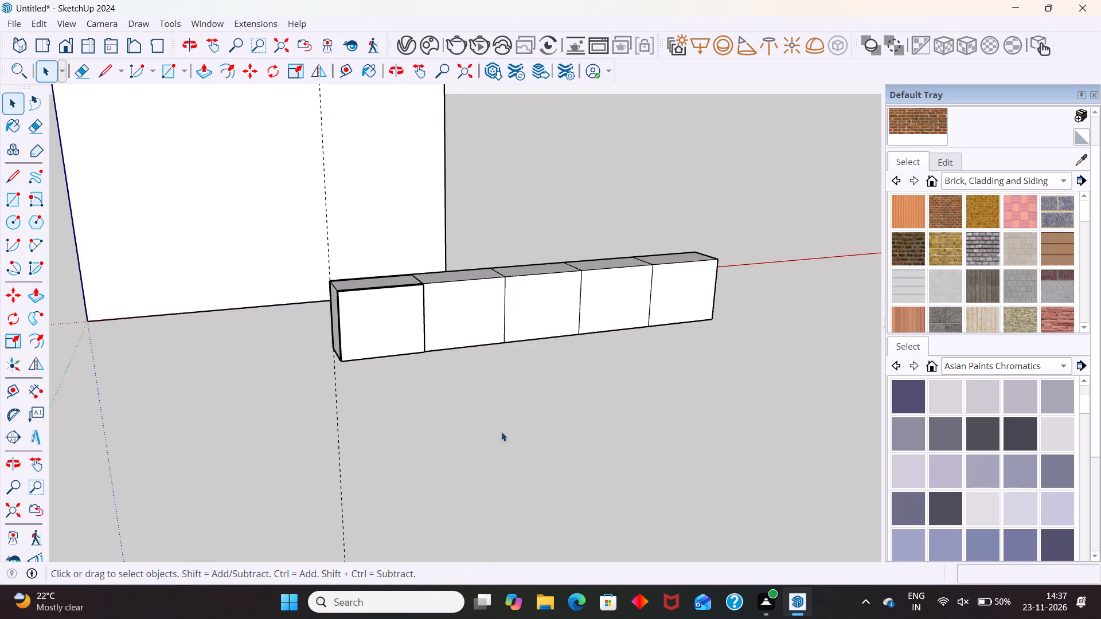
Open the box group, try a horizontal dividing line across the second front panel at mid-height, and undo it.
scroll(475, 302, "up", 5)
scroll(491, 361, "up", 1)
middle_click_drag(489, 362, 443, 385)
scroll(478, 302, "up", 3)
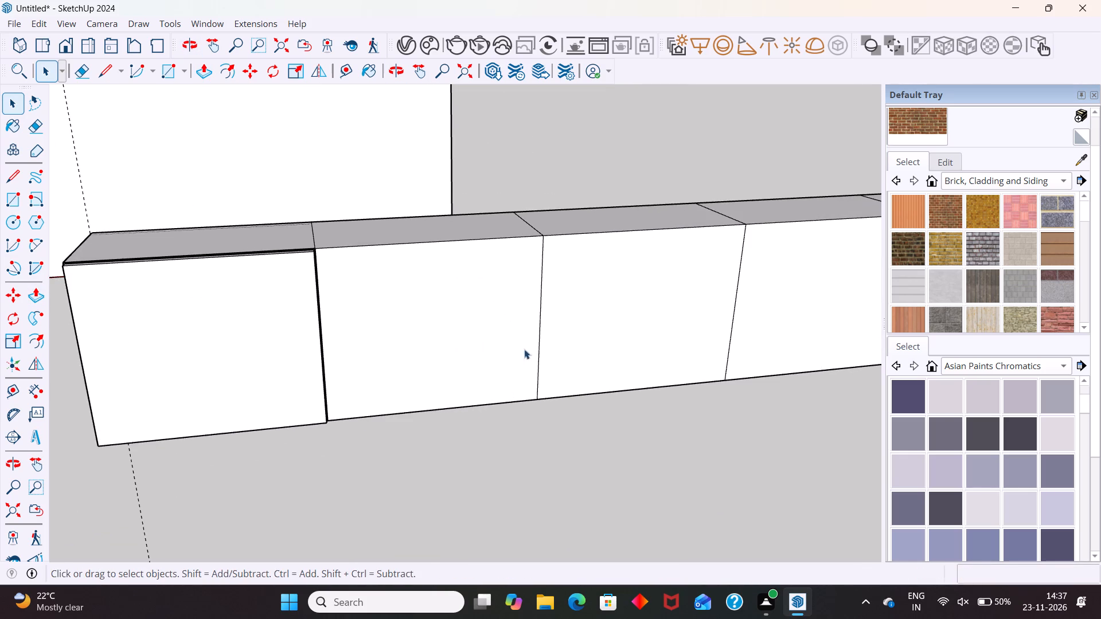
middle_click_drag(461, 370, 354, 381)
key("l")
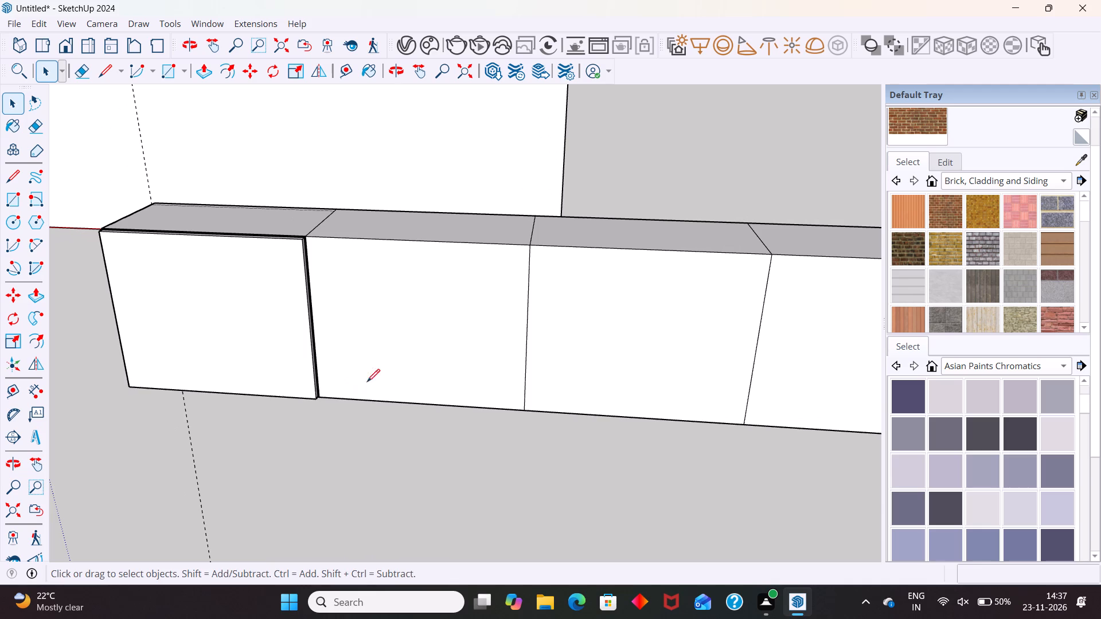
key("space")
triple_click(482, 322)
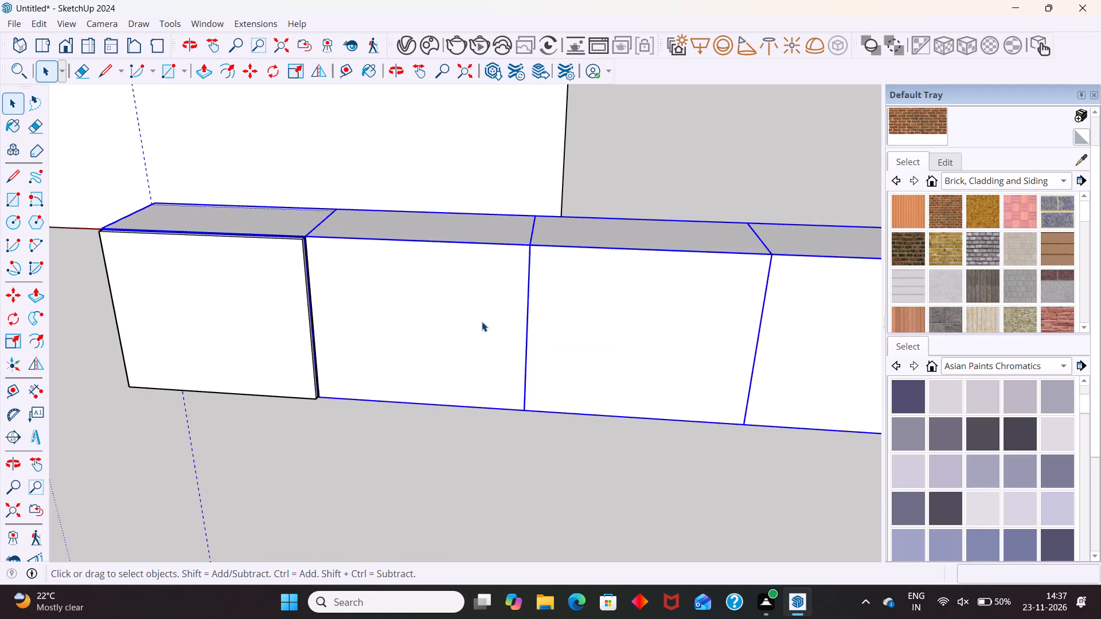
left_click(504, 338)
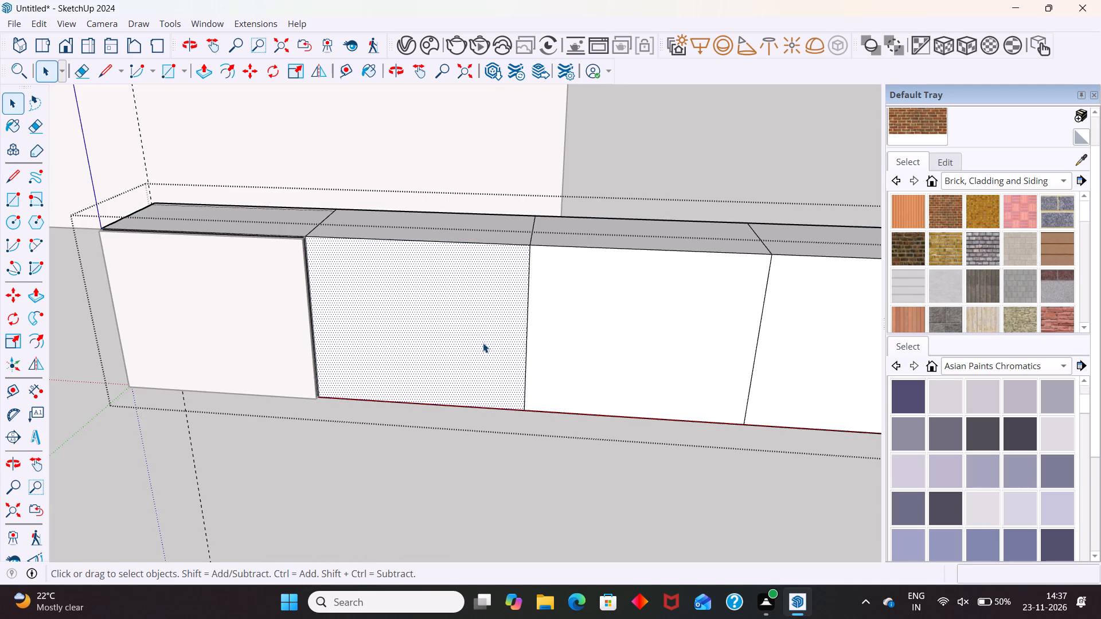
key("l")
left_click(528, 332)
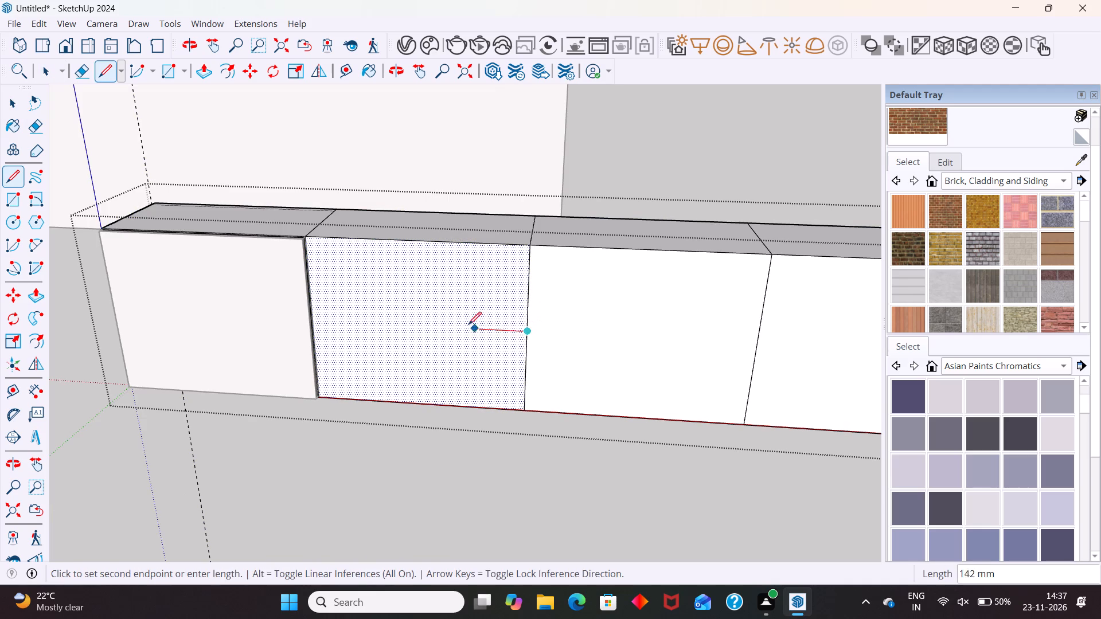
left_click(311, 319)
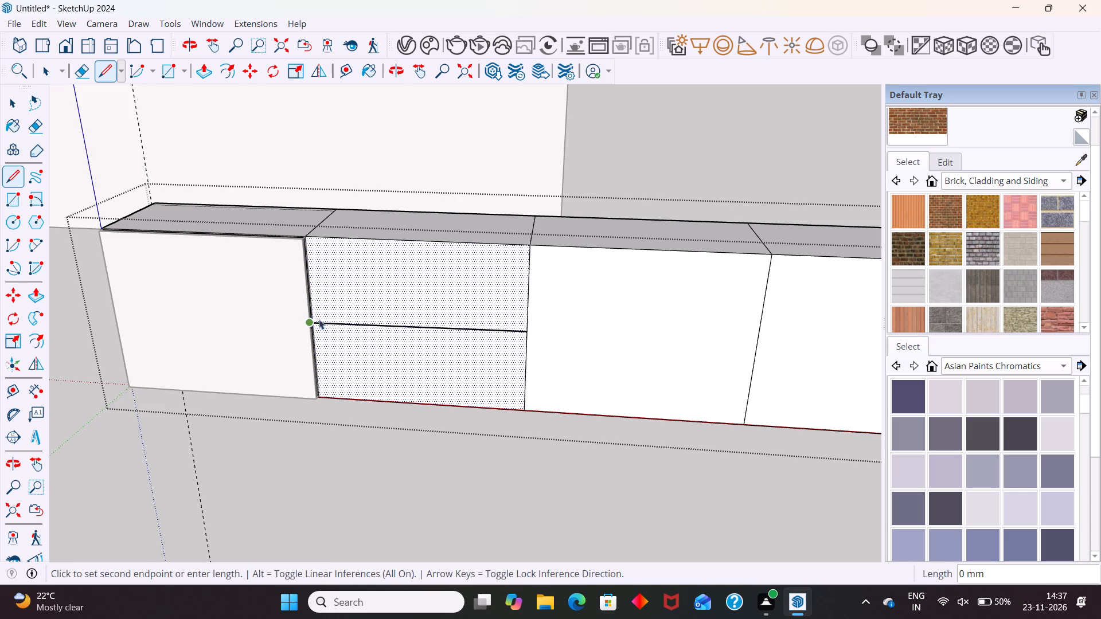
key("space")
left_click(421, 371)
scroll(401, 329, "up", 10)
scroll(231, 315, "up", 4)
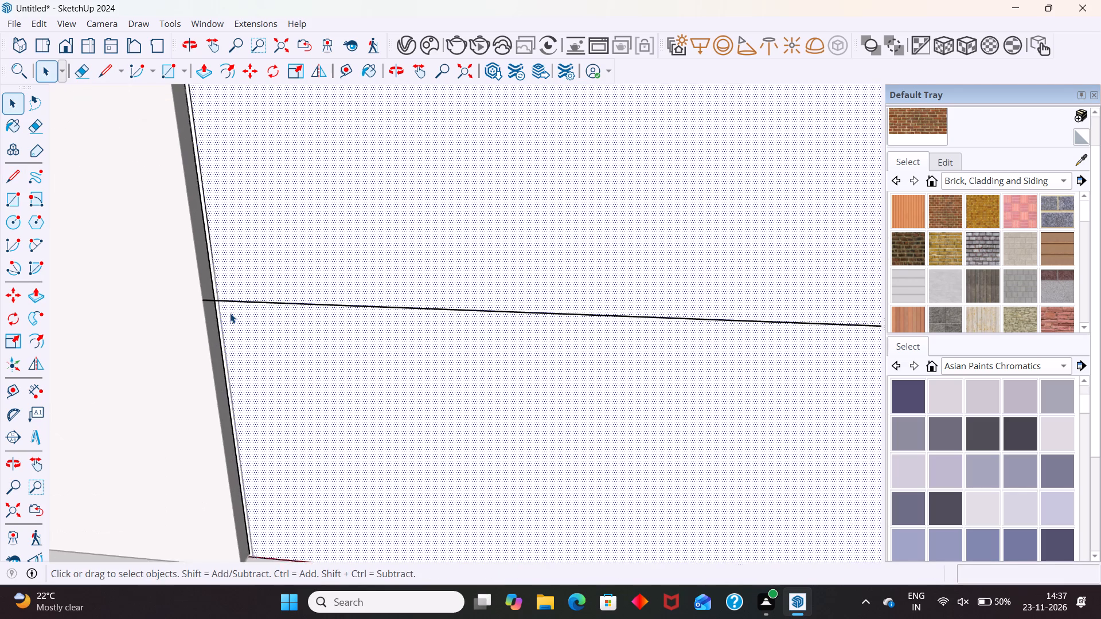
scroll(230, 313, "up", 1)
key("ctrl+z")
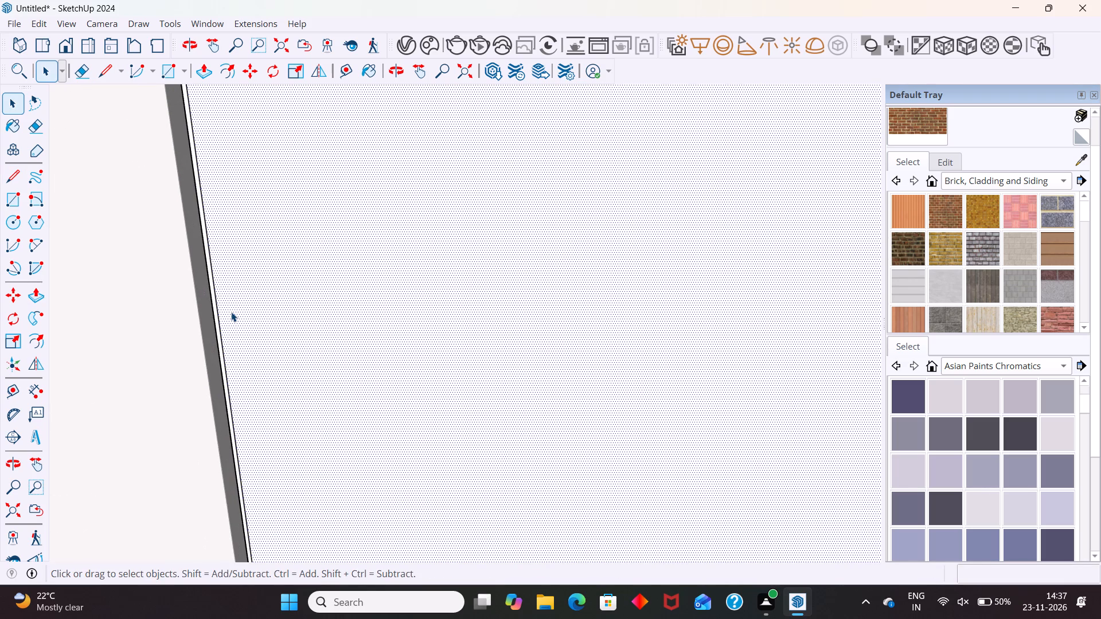
Draw a horizontal line about 616 mm long across the second front panel, joining the midpoints of its side edges.
key("l")
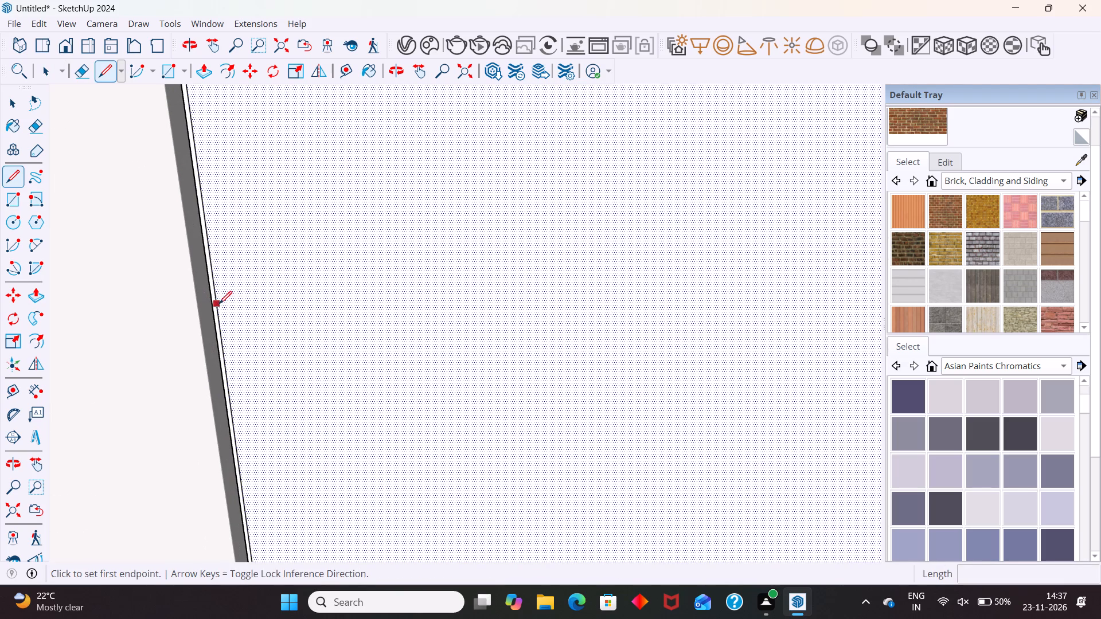
left_click_drag(216, 288, 250, 293)
scroll(330, 308, "down", 4)
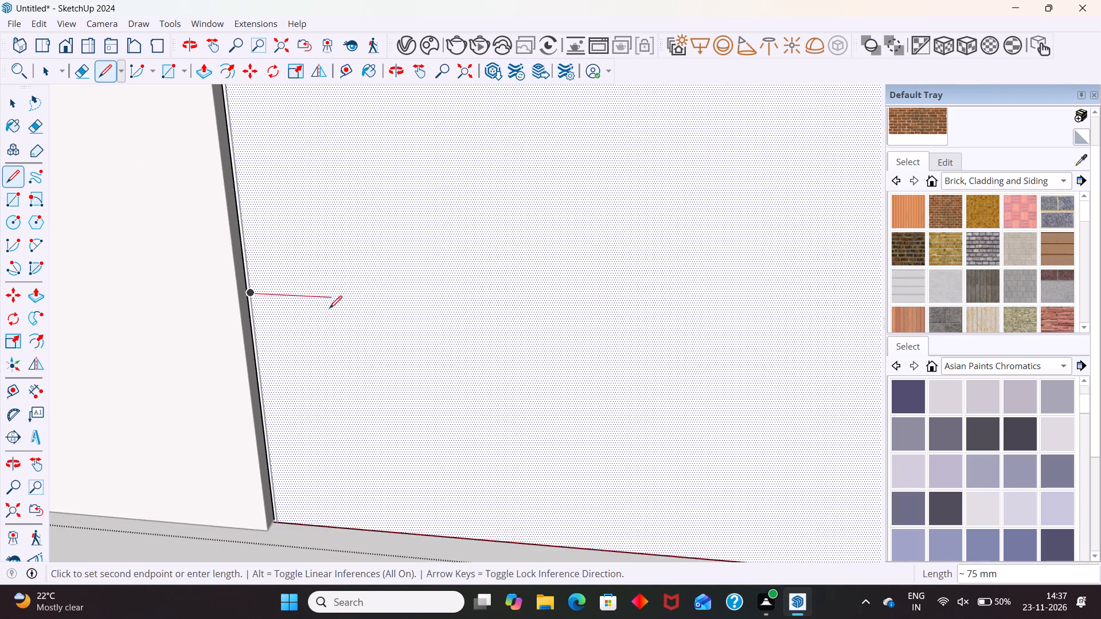
scroll(334, 311, "down", 7)
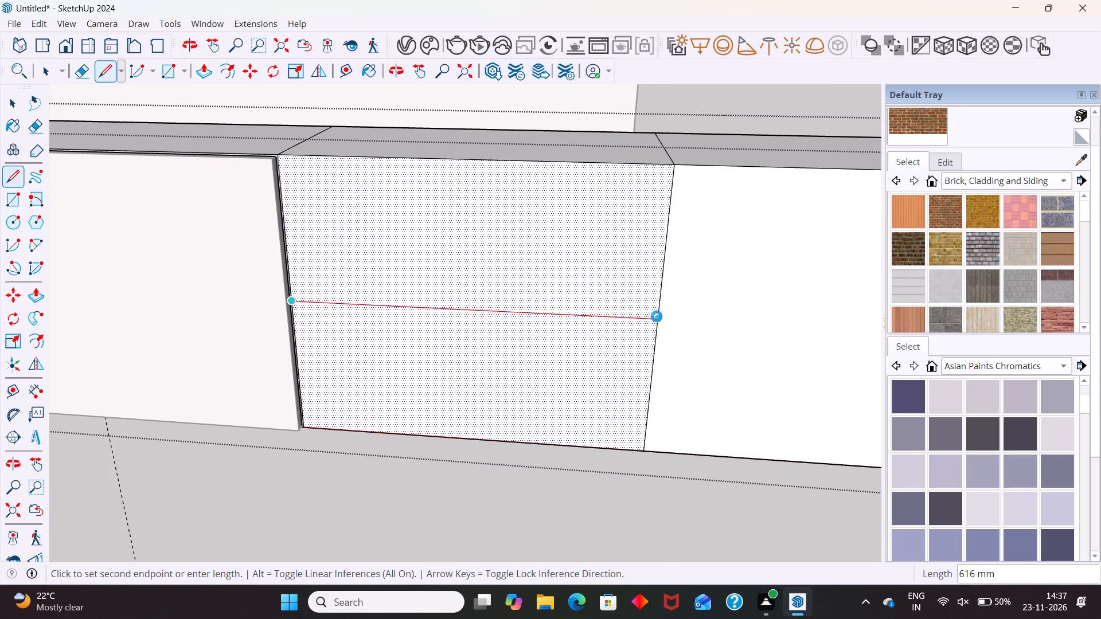
left_click(657, 316)
key("space")
Offset the outline of the second front panel's upper half inward by 3 mm.
left_click(549, 272)
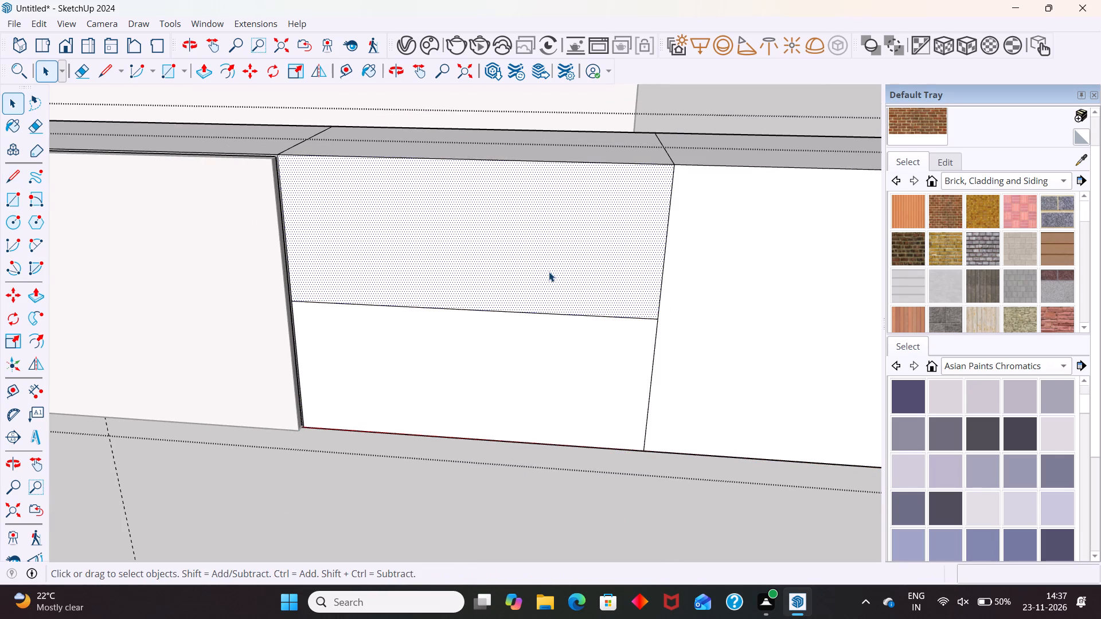
key("f")
left_click(604, 255)
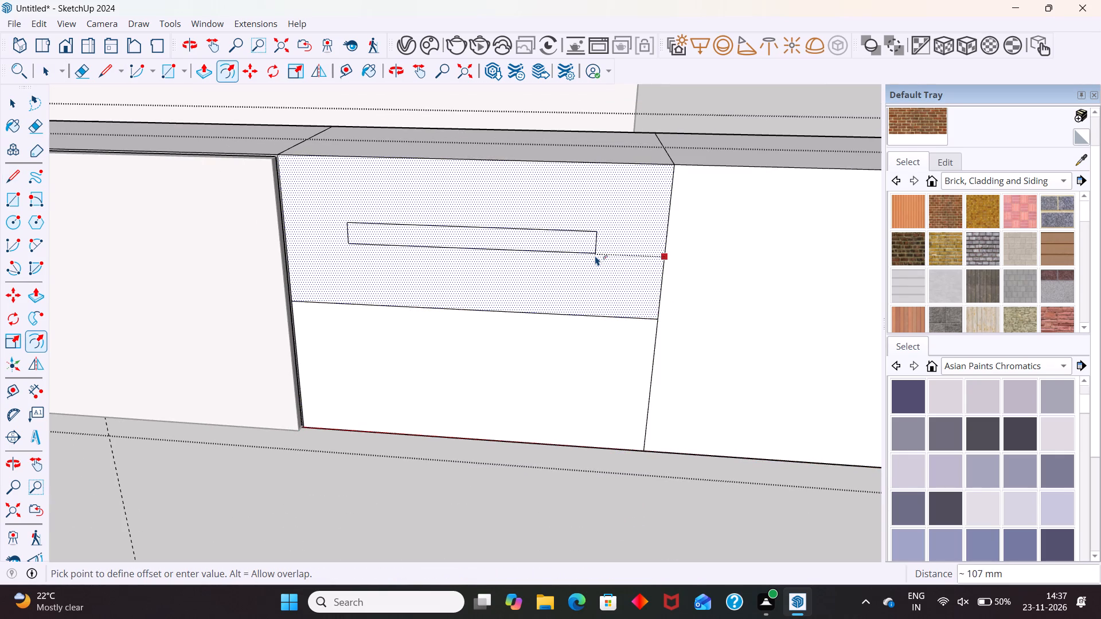
key("3")
key("Return")
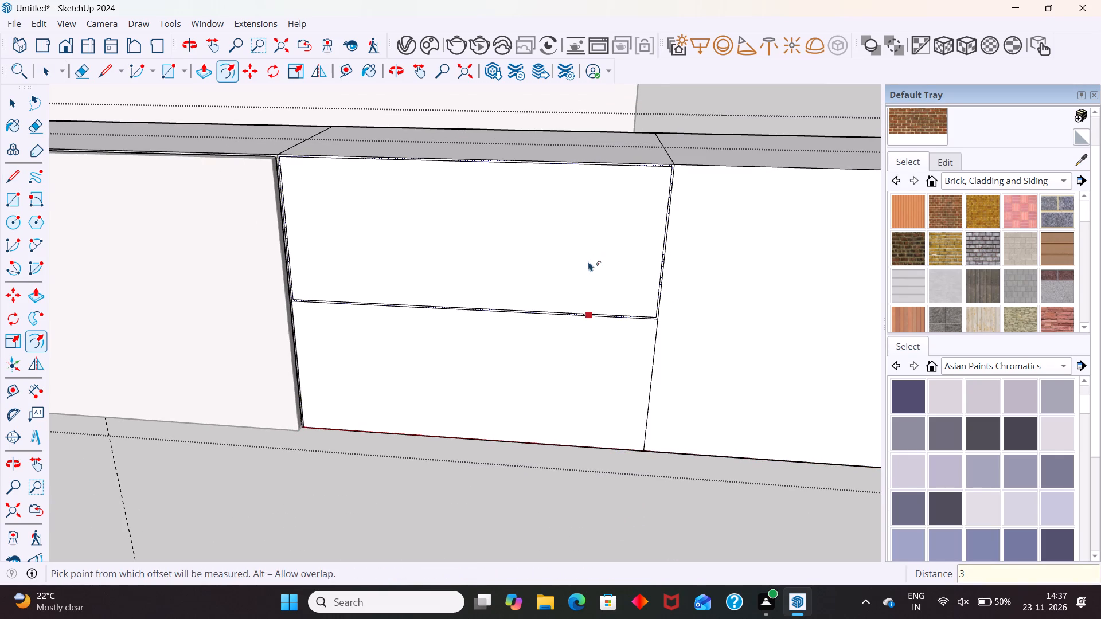
Push the inset upper face of the second section 282 mm inward to hollow out the compartment.
key("space")
left_click(561, 278)
key("p")
left_click(561, 278)
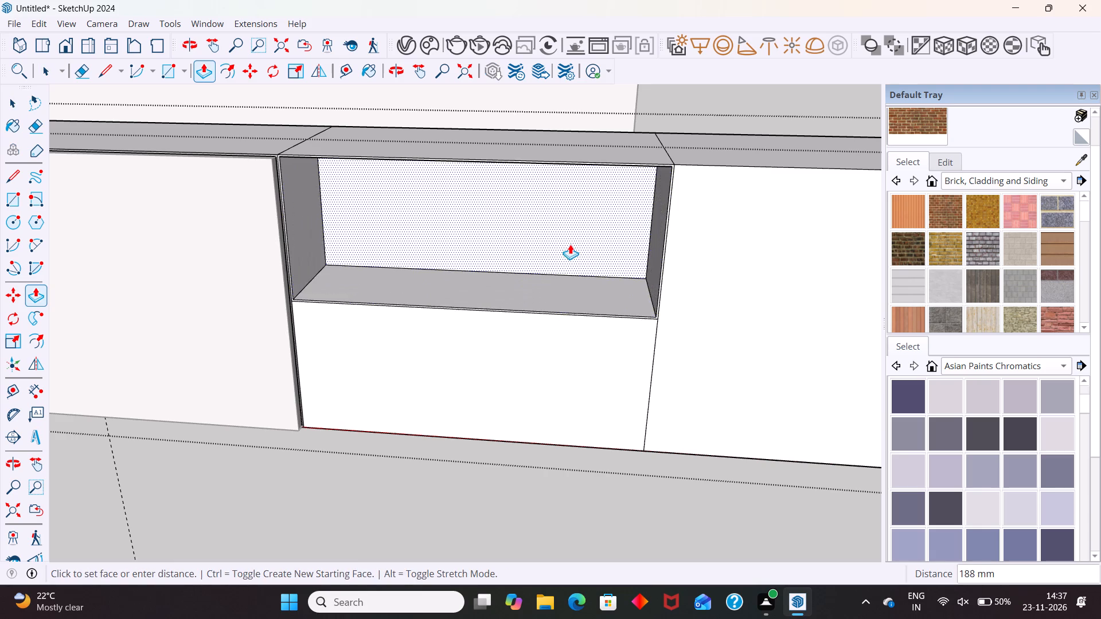
scroll(570, 245, "down", 6)
left_click(253, 124)
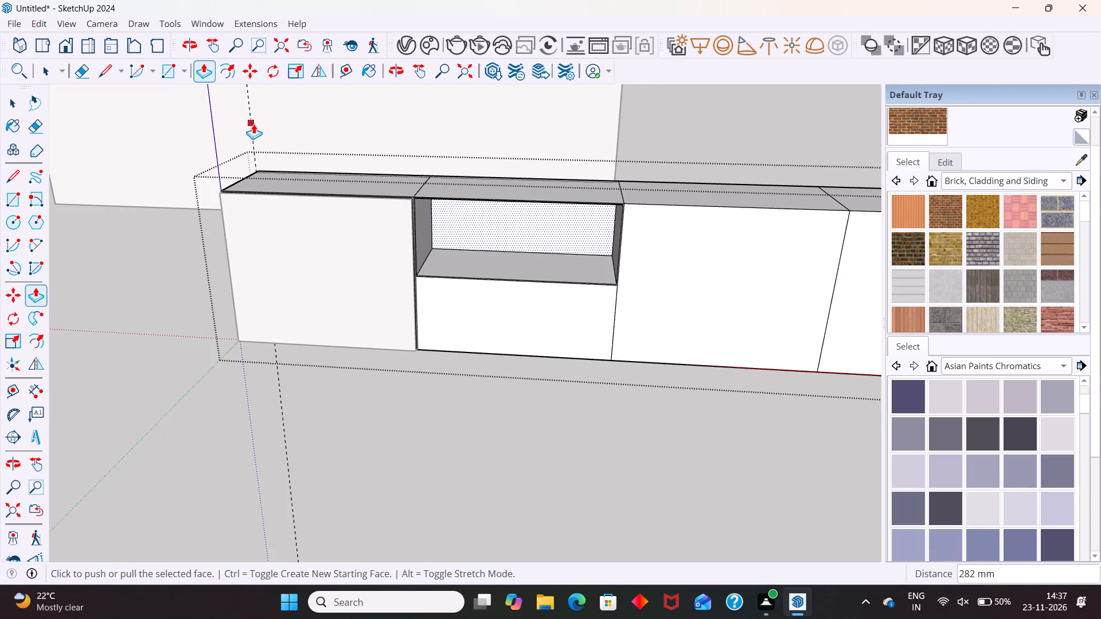
Offset the outline of the second front panel's lower half inward by 3 mm.
key("space")
left_click(525, 312)
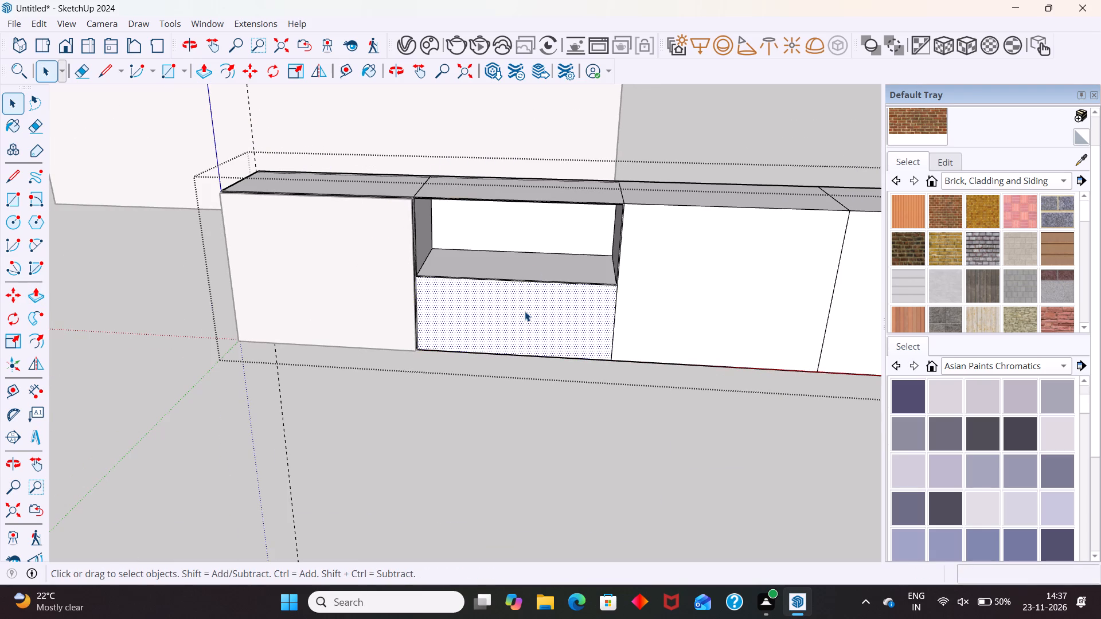
key("f")
left_click(599, 326)
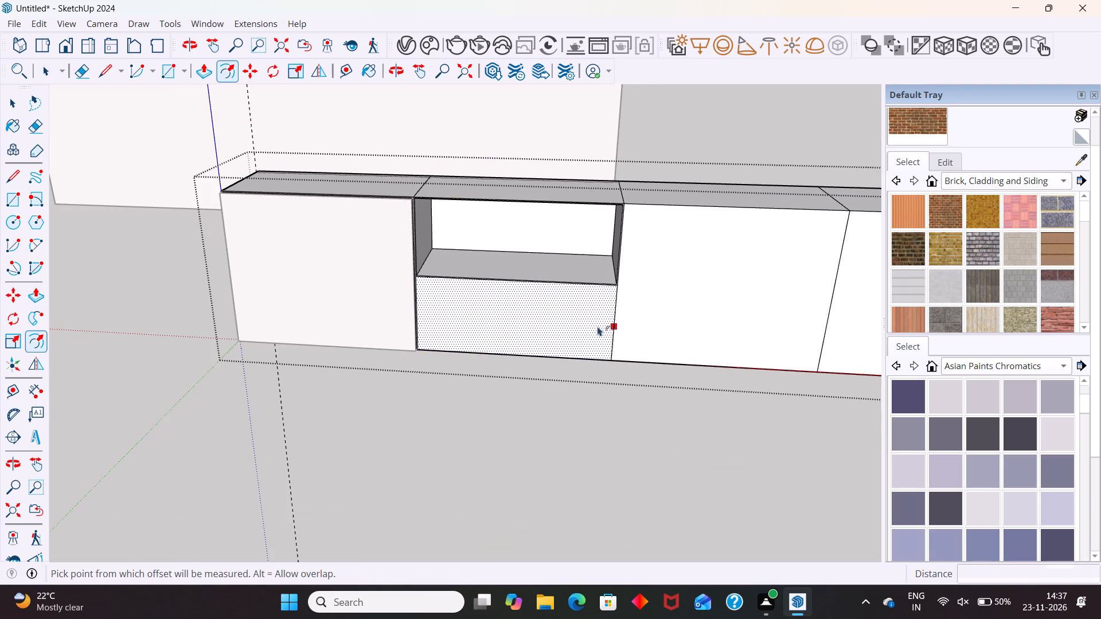
key("3")
key("Return")
Push the second section's lower inset face inward to the same depth reference as the upper compartment, and close the box group.
key("space")
left_click(559, 327)
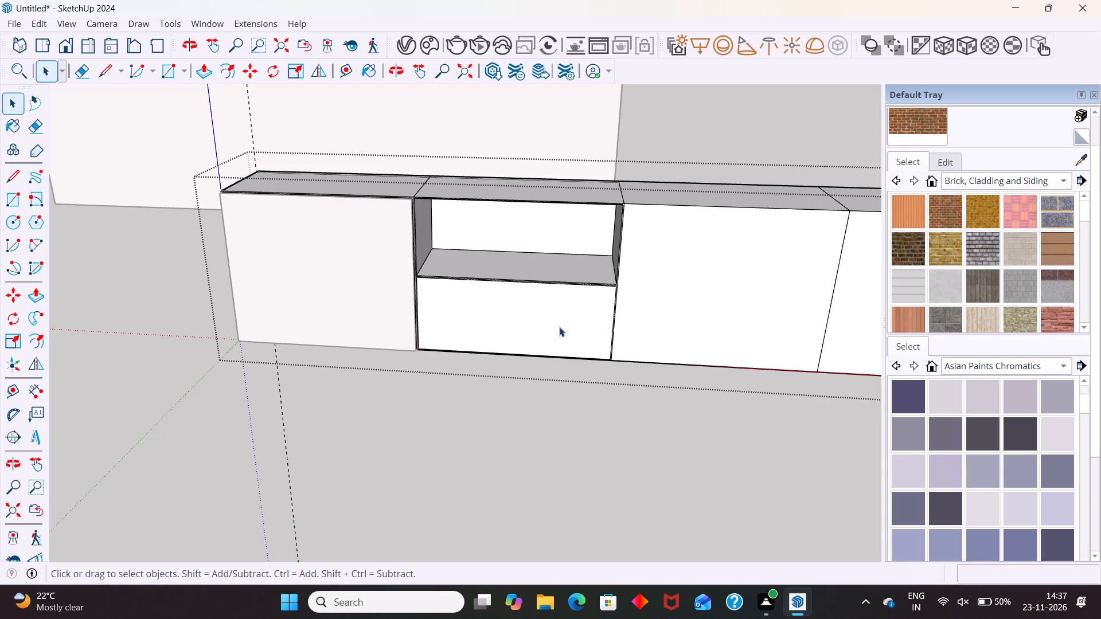
key("p")
left_click(559, 327)
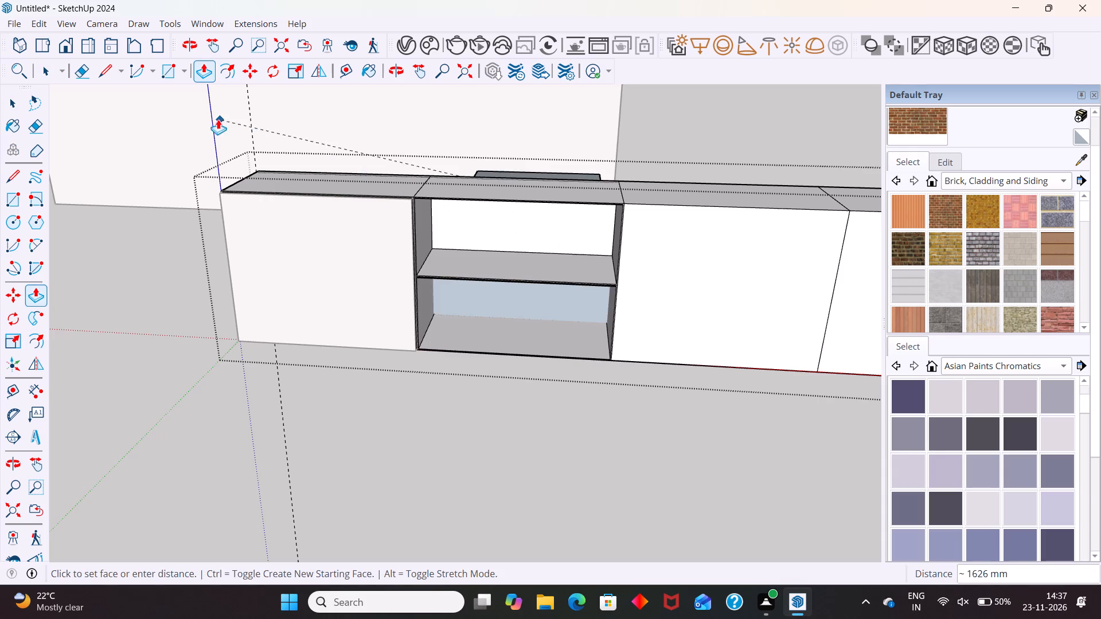
left_click(253, 119)
key("space")
left_click(516, 432)
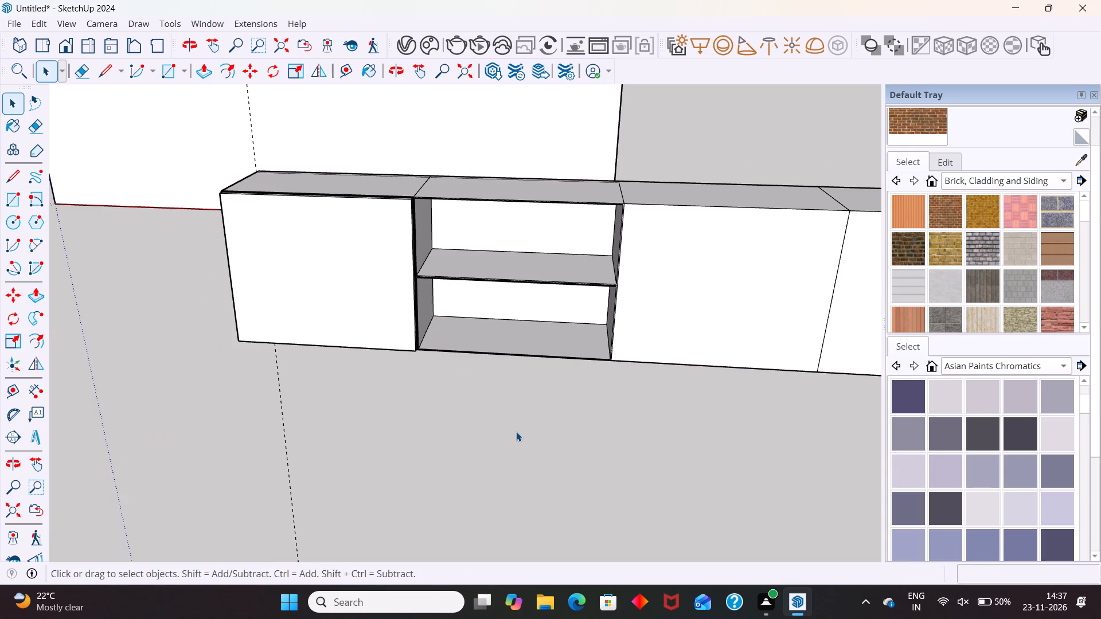
Start a new group and draw a rectangle over the second section's upper compartment, from its top-left outer corner to the mid-height divider.
right_click(514, 433)
left_click(559, 480)
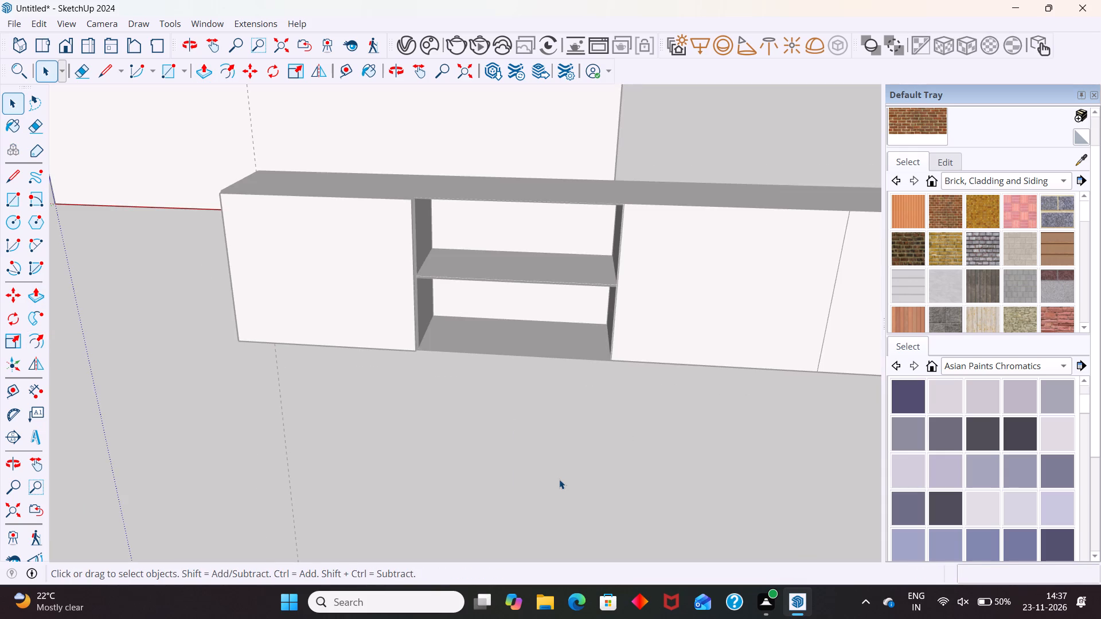
key("r")
scroll(427, 191, "up", 17)
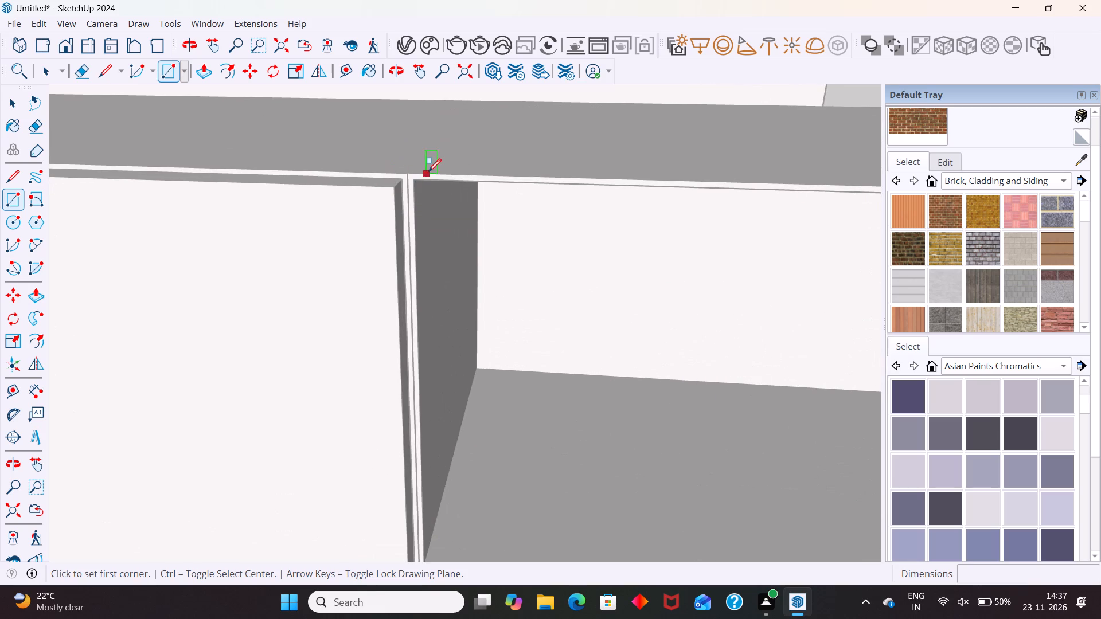
left_click_drag(408, 172, 417, 179)
scroll(443, 197, "down", 13)
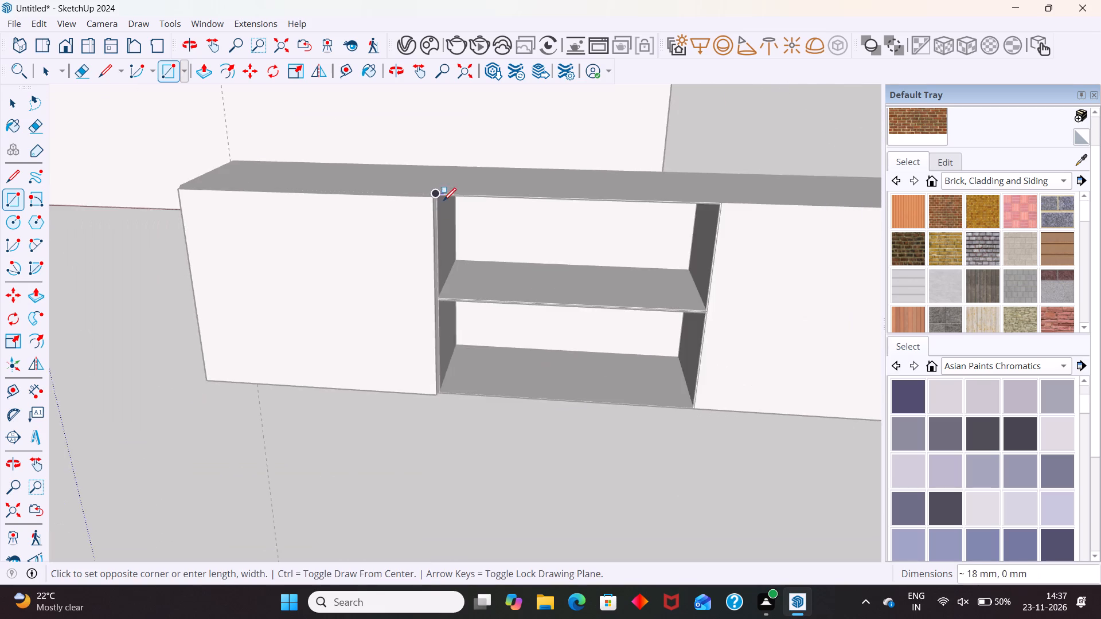
scroll(443, 201, "down", 6)
scroll(580, 263, "up", 10)
scroll(620, 284, "up", 8)
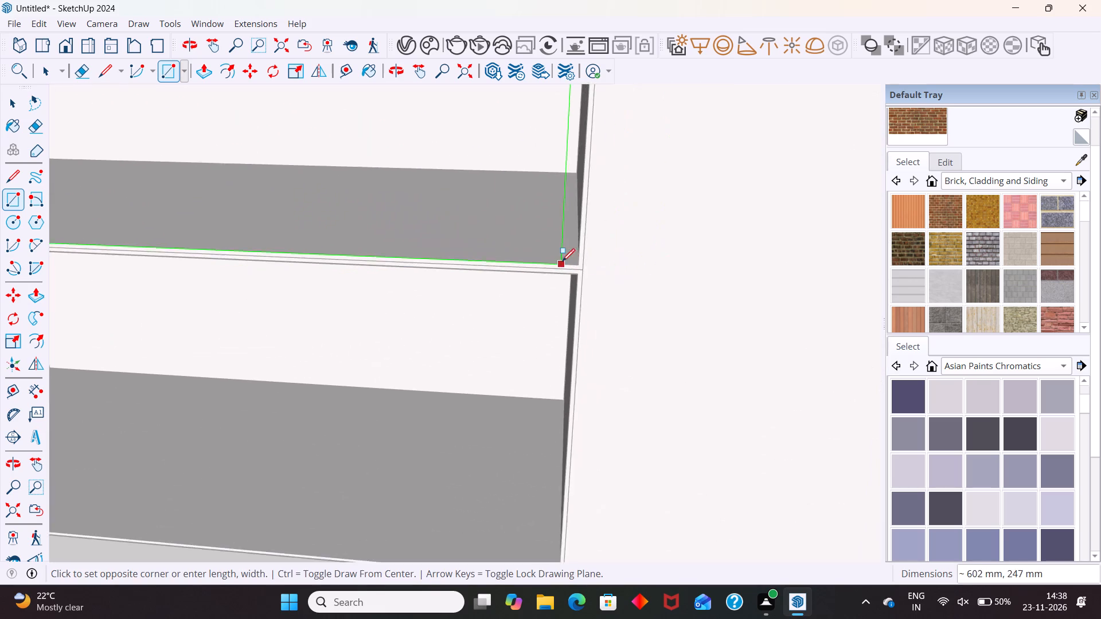
scroll(562, 261, "up", 6)
left_click(594, 274)
key("space")
Offset the outline of the upper drawer front rectangle inward by 3 mm.
scroll(593, 277, "down", 7)
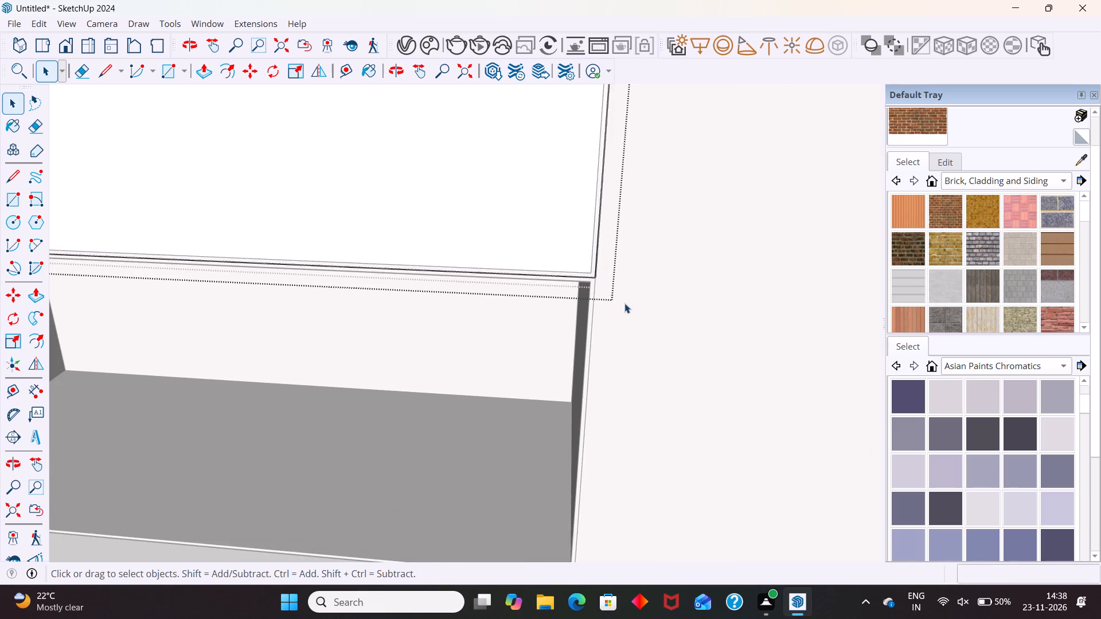
scroll(625, 309, "down", 13)
left_click(552, 256)
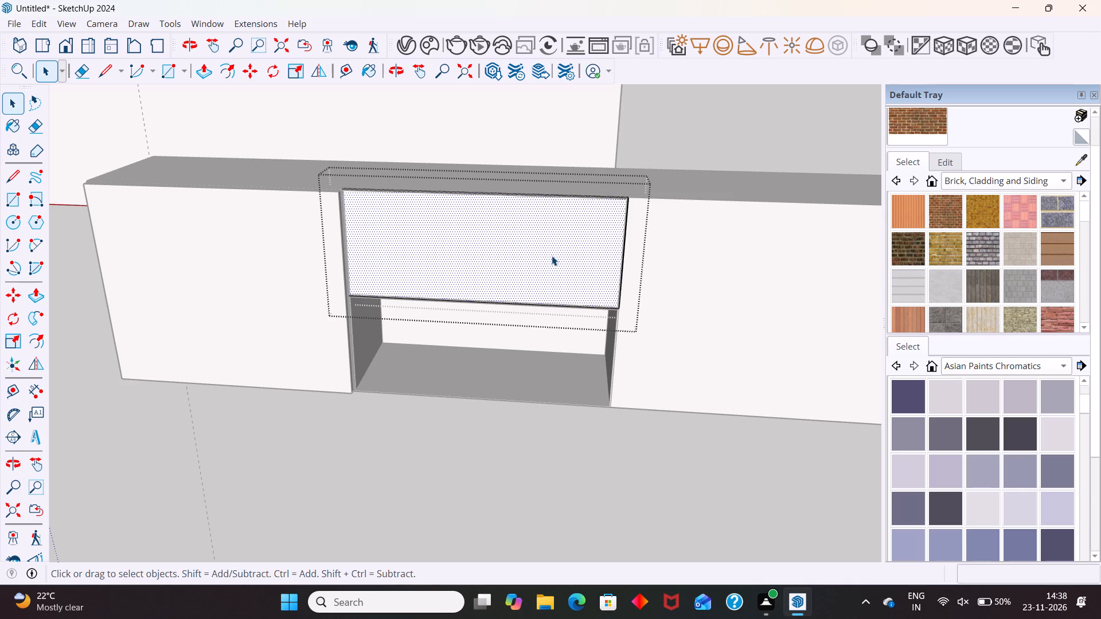
key("f")
left_click(617, 248)
key("3")
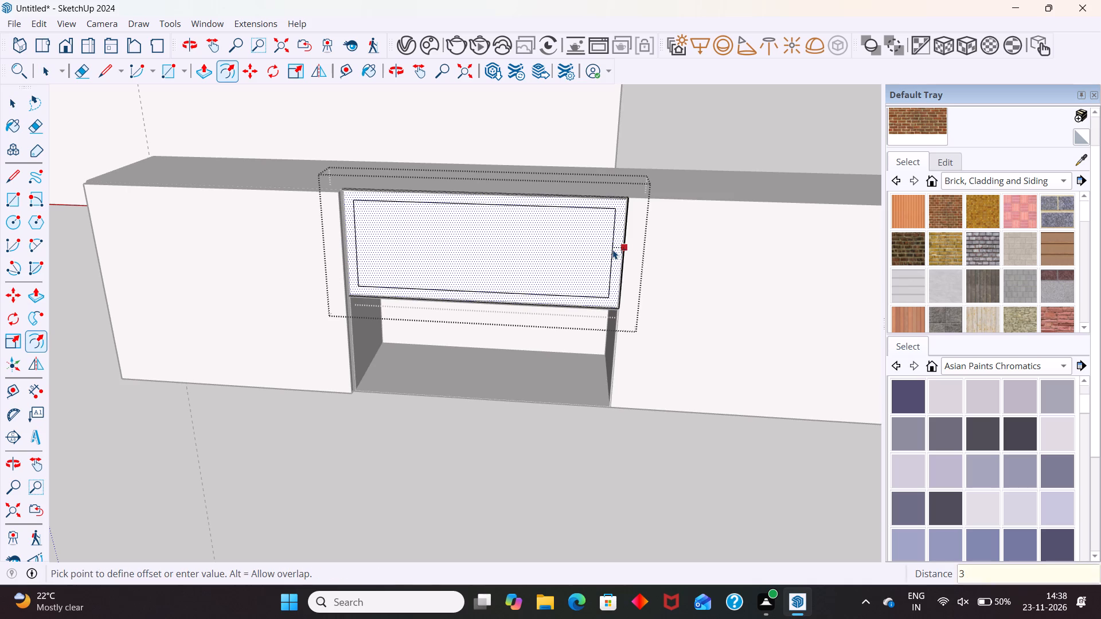
key("Return")
Extrude the inset face of the upper rectangle outward 18 mm as a drawer front, and close its group.
key("space")
left_click(562, 261)
key("p")
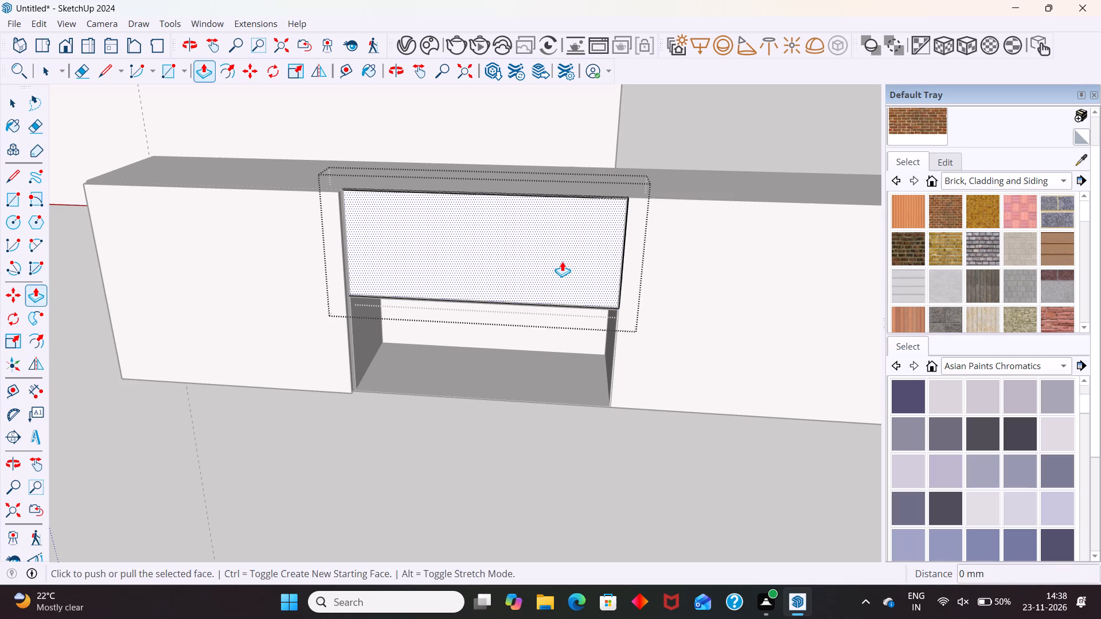
left_click(562, 261)
type("18")
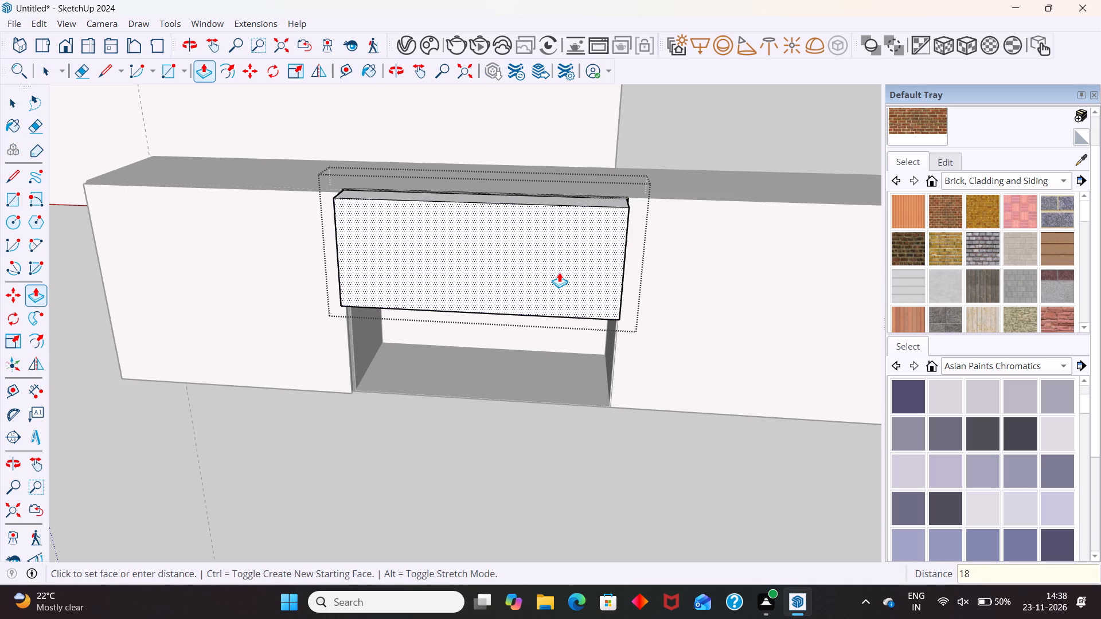
key("Return")
key("space")
left_click(518, 453)
Start a new group and draw a 616 mm by 250 mm rectangle over the second section's lower compartment.
scroll(357, 408, "up", 5)
right_click(377, 421)
left_click(407, 466)
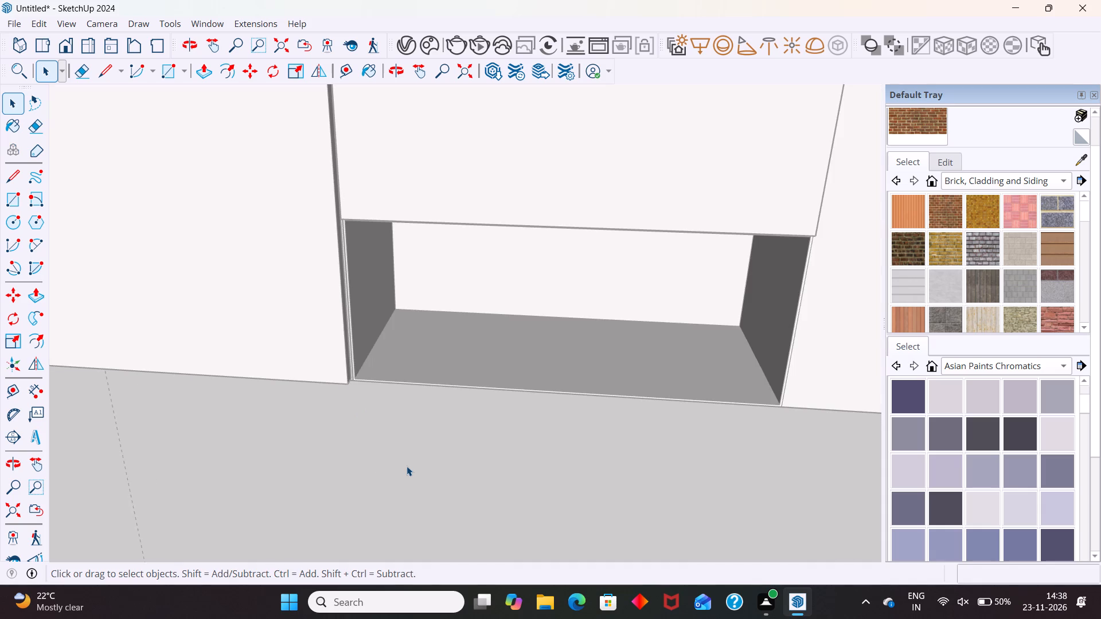
key("r")
scroll(344, 208, "up", 10)
middle_click_drag(339, 243, 378, 205)
scroll(369, 214, "up", 1)
middle_click_drag(378, 205, 381, 204)
scroll(343, 216, "up", 15)
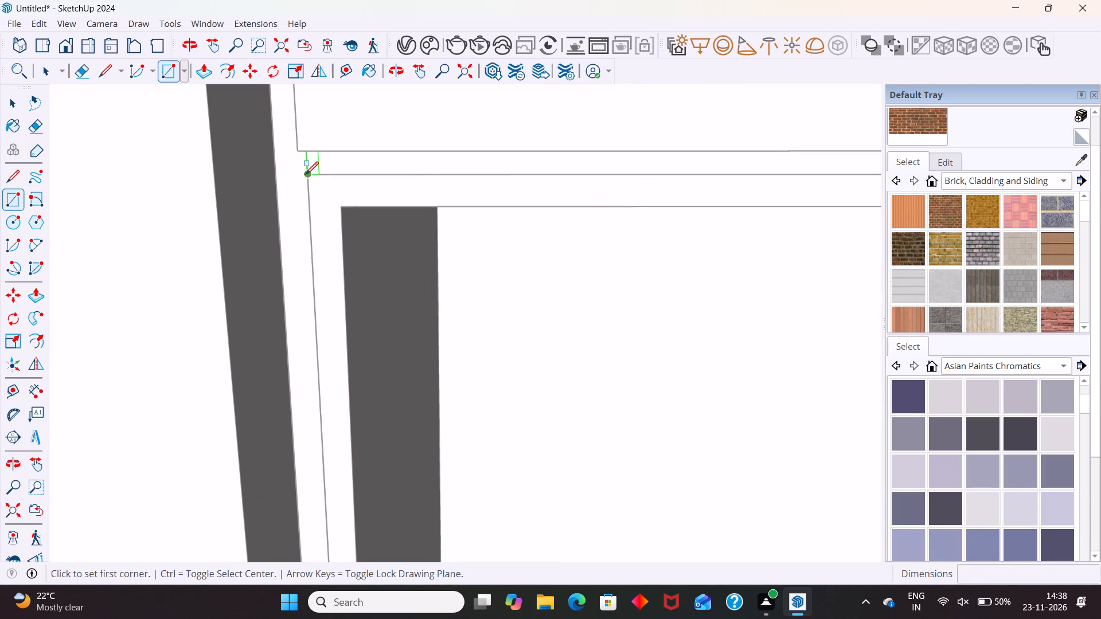
left_click_drag(307, 174, 319, 185)
scroll(361, 239, "down", 20)
scroll(361, 239, "down", 4)
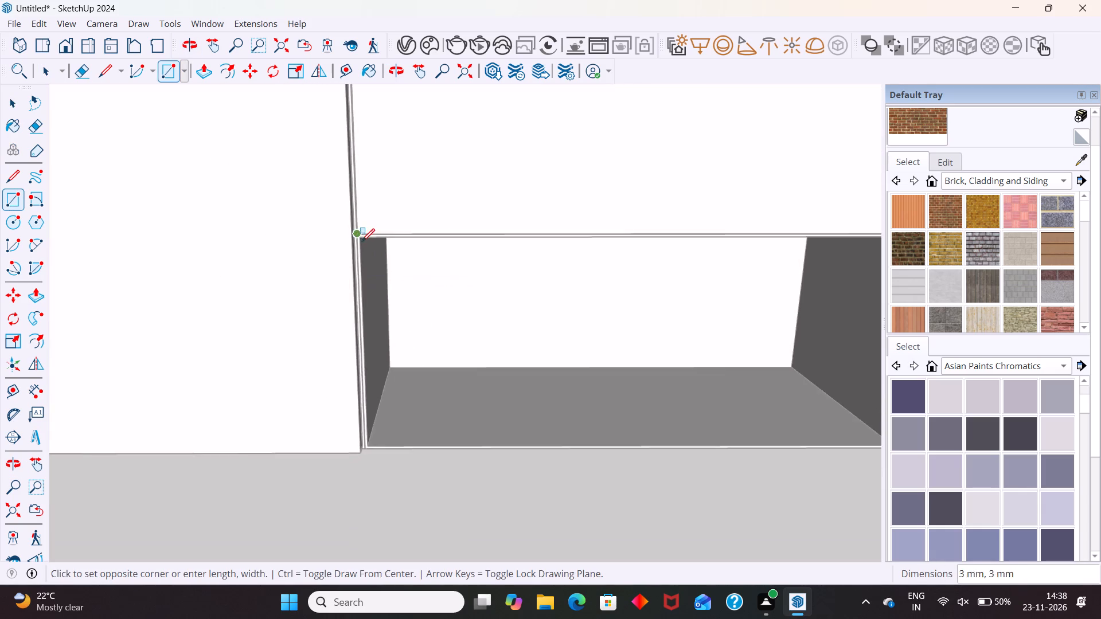
scroll(362, 241, "down", 5)
scroll(709, 373, "up", 17)
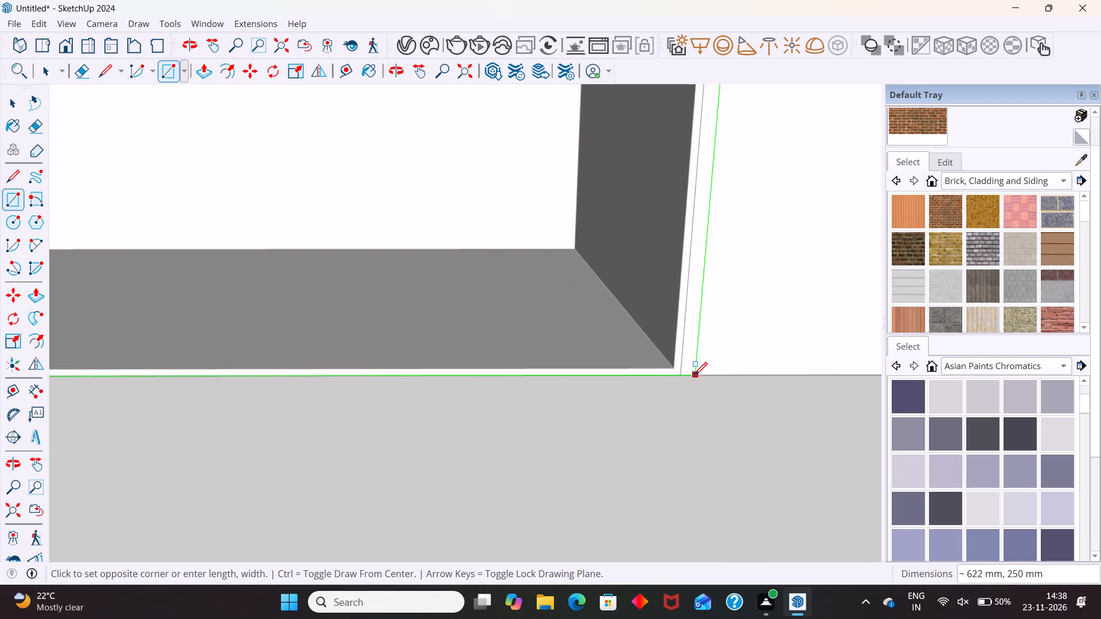
scroll(694, 375, "up", 8)
left_click(671, 373)
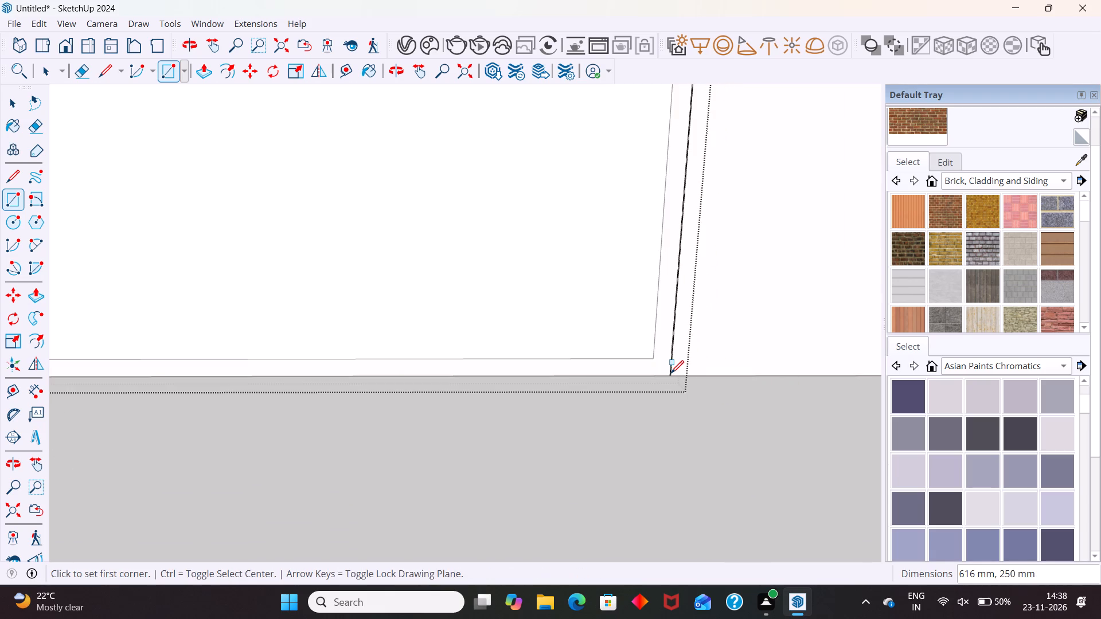
Offset the outline of the lower drawer front rectangle inward by 3 mm.
key("space")
scroll(656, 392, "down", 20)
scroll(656, 392, "down", 7)
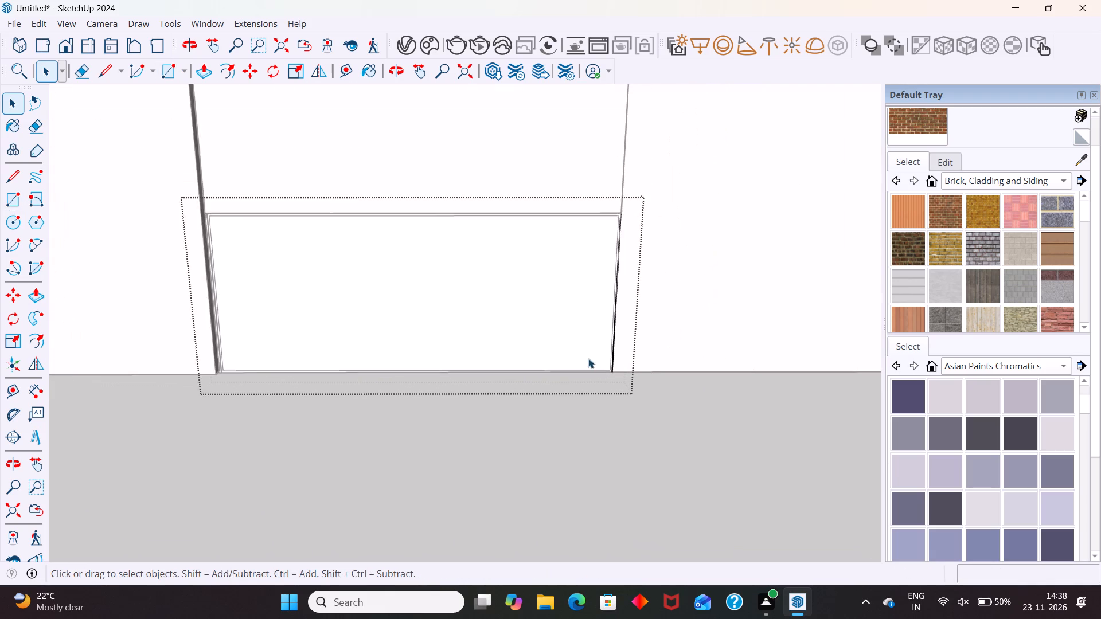
left_click(497, 319)
key("f")
left_click(559, 302)
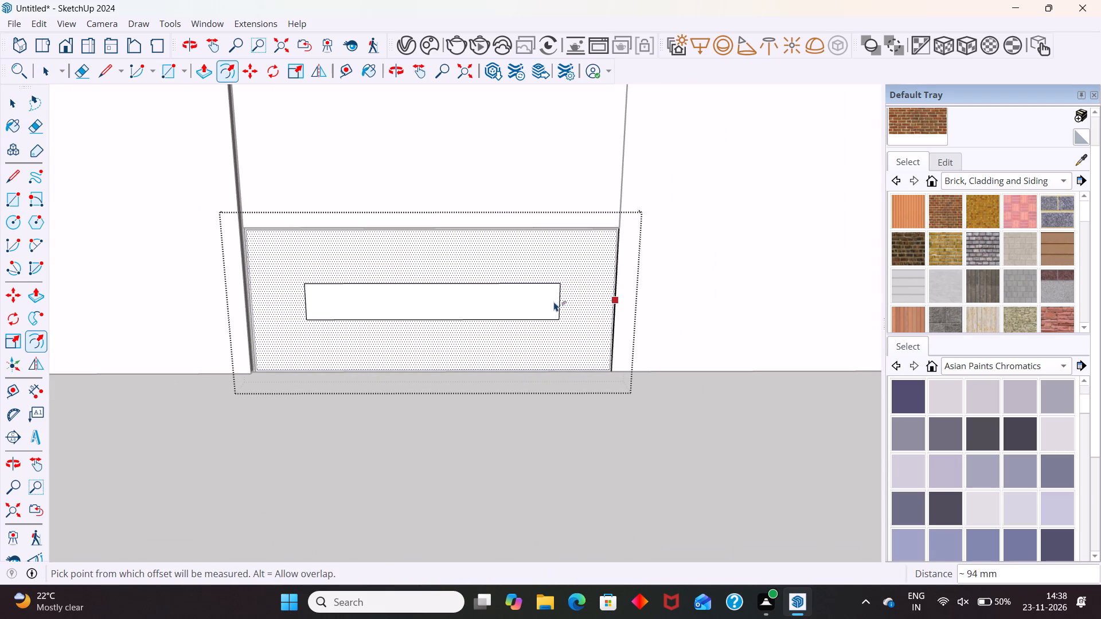
key("3")
key("Return")
Extrude the inset face of the lower rectangle outward 18 mm as a drawer front, and close its group.
key("space")
left_click(535, 312)
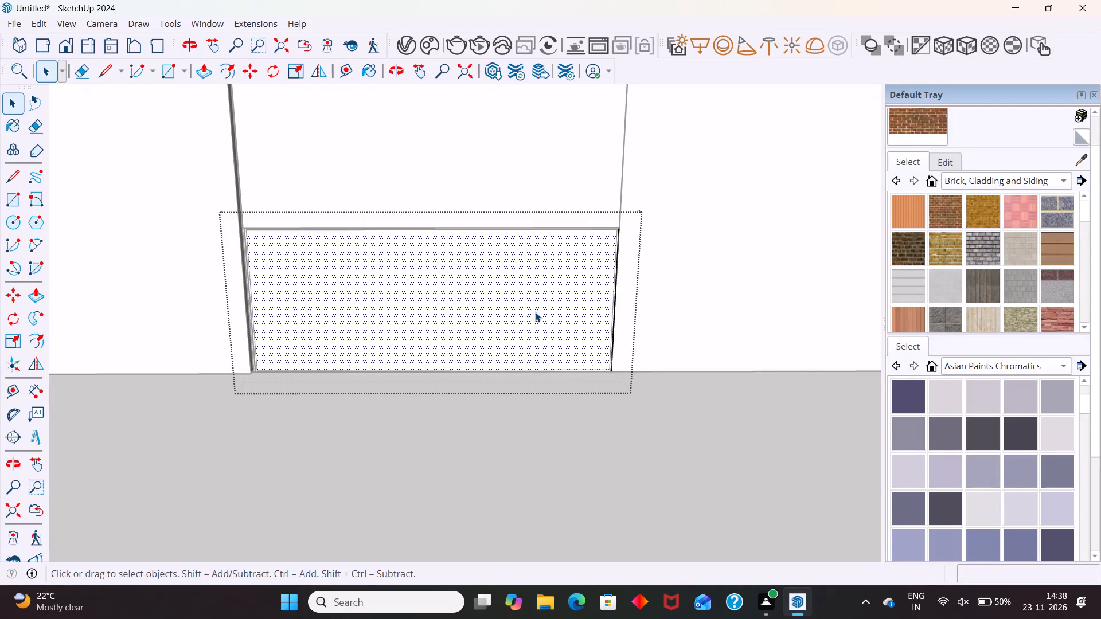
key("p")
left_click(535, 312)
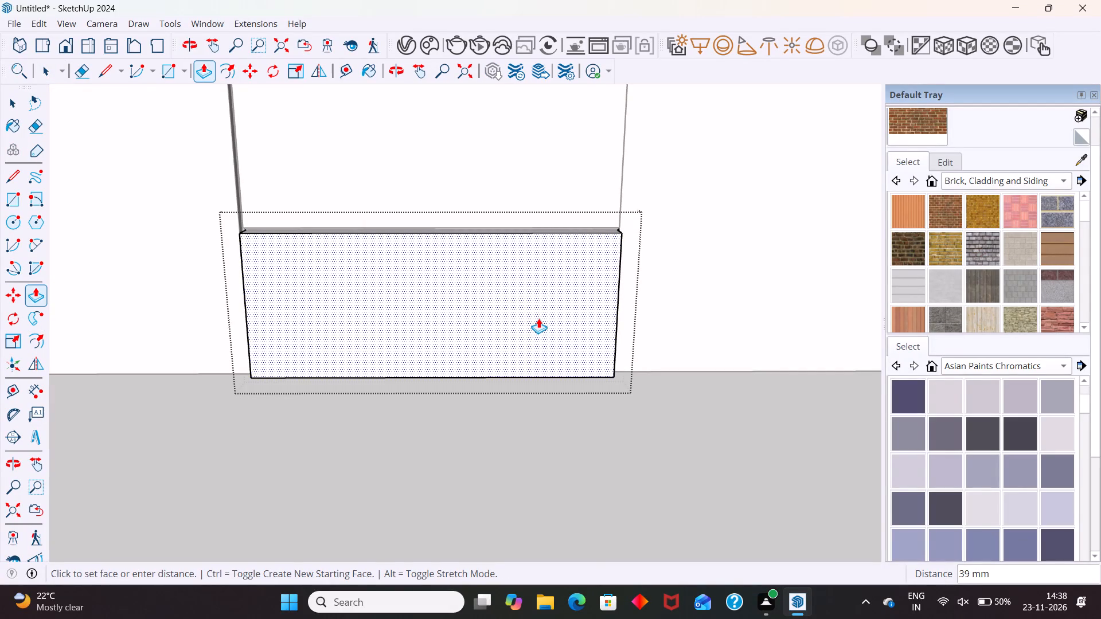
type("18")
key("Return")
key("space")
left_click(380, 445)
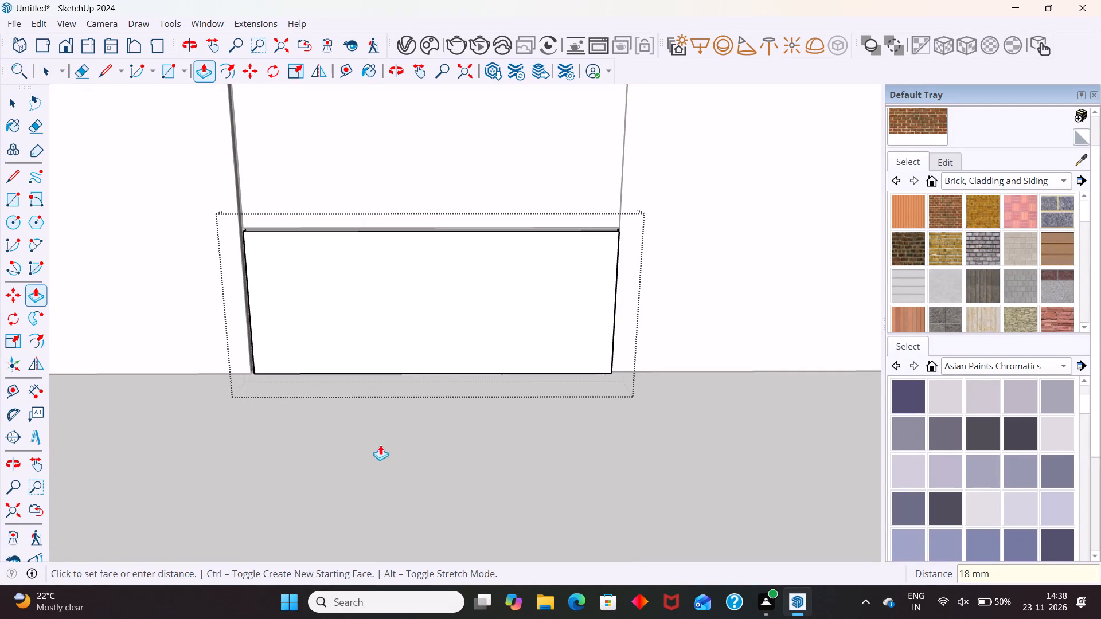
scroll(332, 397, "down", 13)
left_click(521, 430)
Open the box group and offset the outline of the third front panel inward by 3 mm.
scroll(568, 309, "up", 5)
middle_click_drag(563, 338, 562, 338)
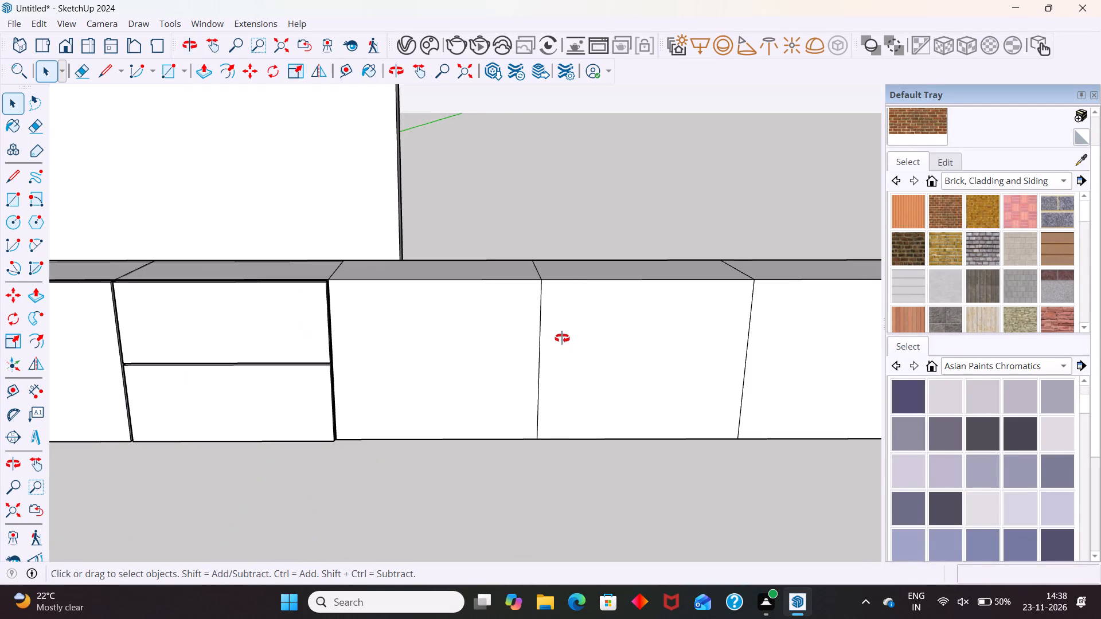
middle_click_drag(562, 338, 503, 373)
triple_click(465, 354)
left_click(465, 354)
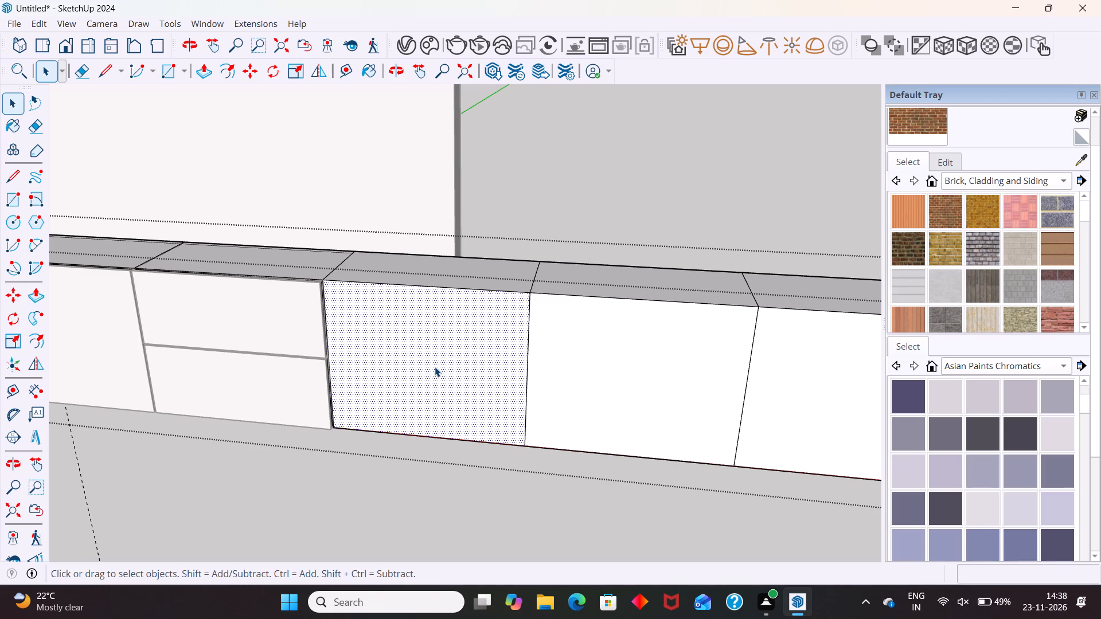
key("f")
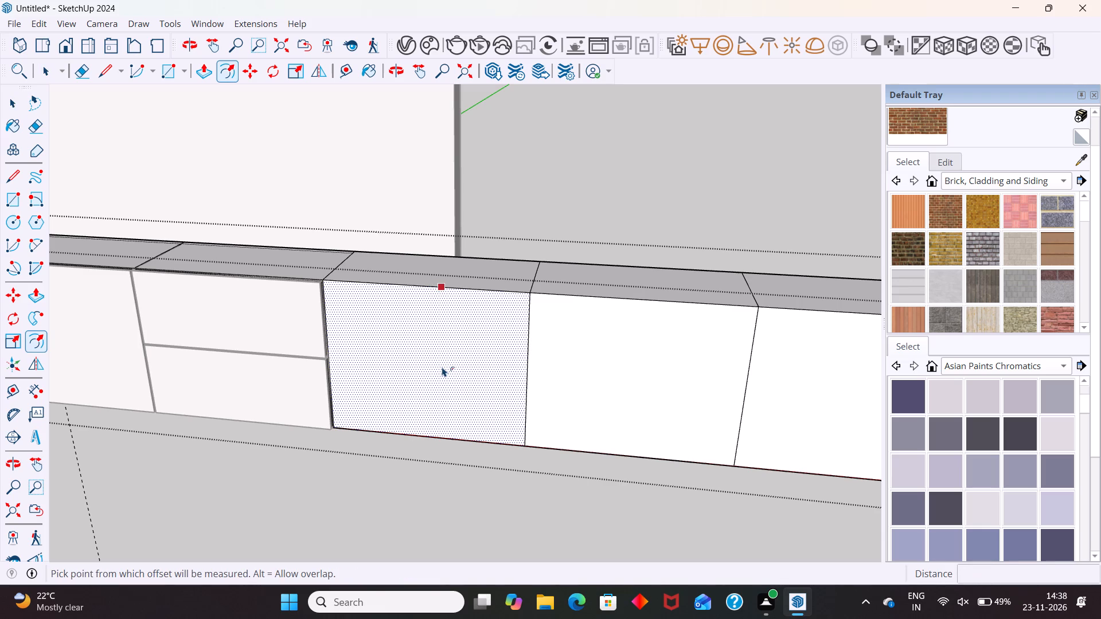
left_click(444, 356)
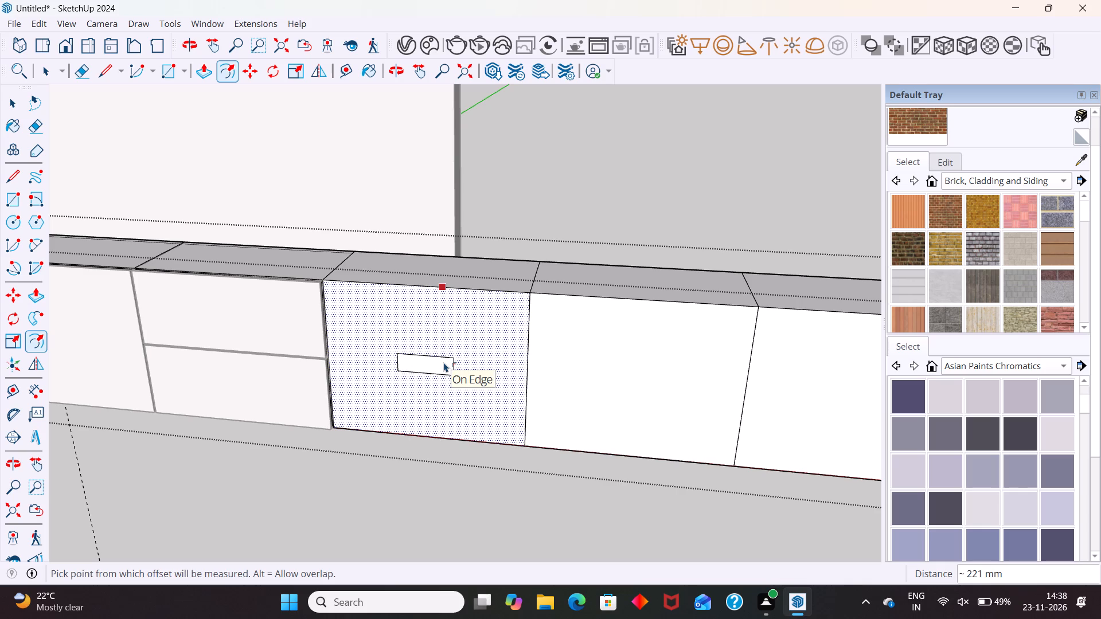
key("3")
key("Return")
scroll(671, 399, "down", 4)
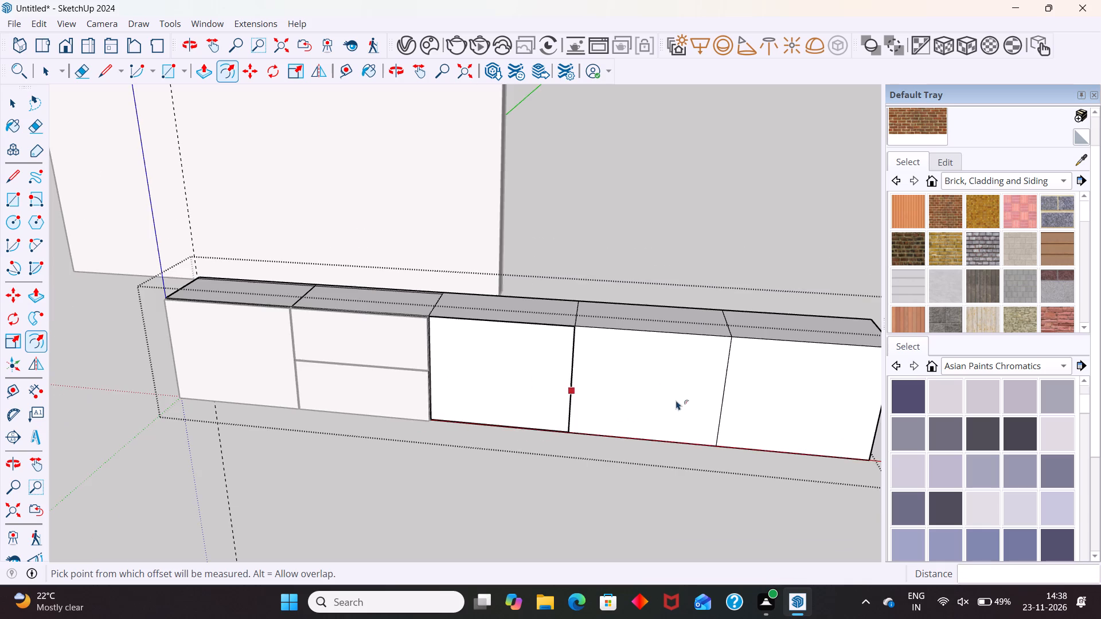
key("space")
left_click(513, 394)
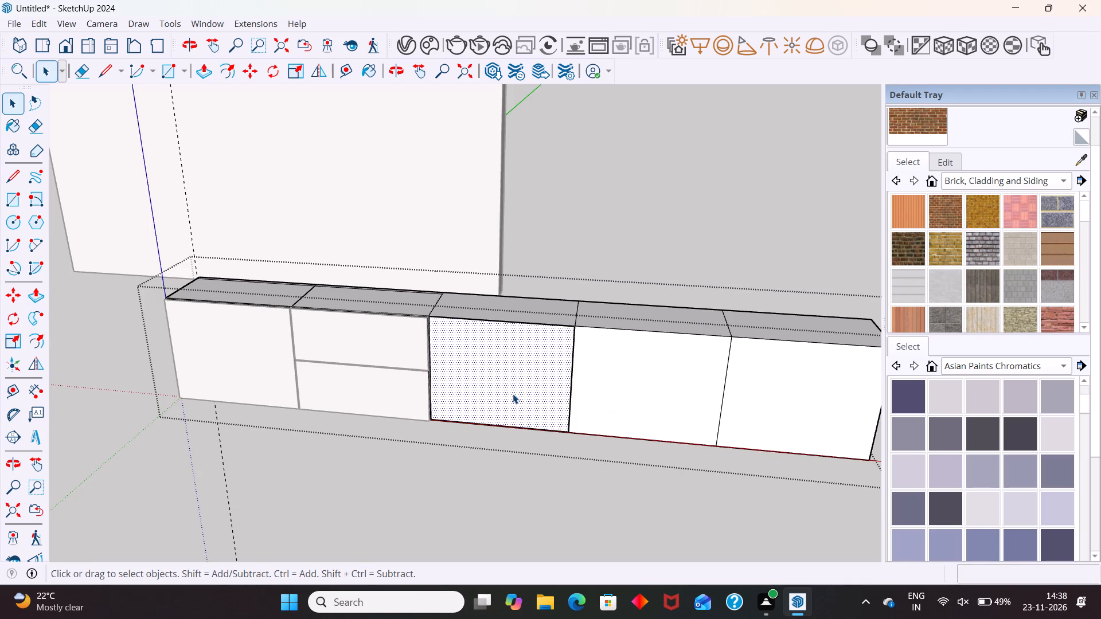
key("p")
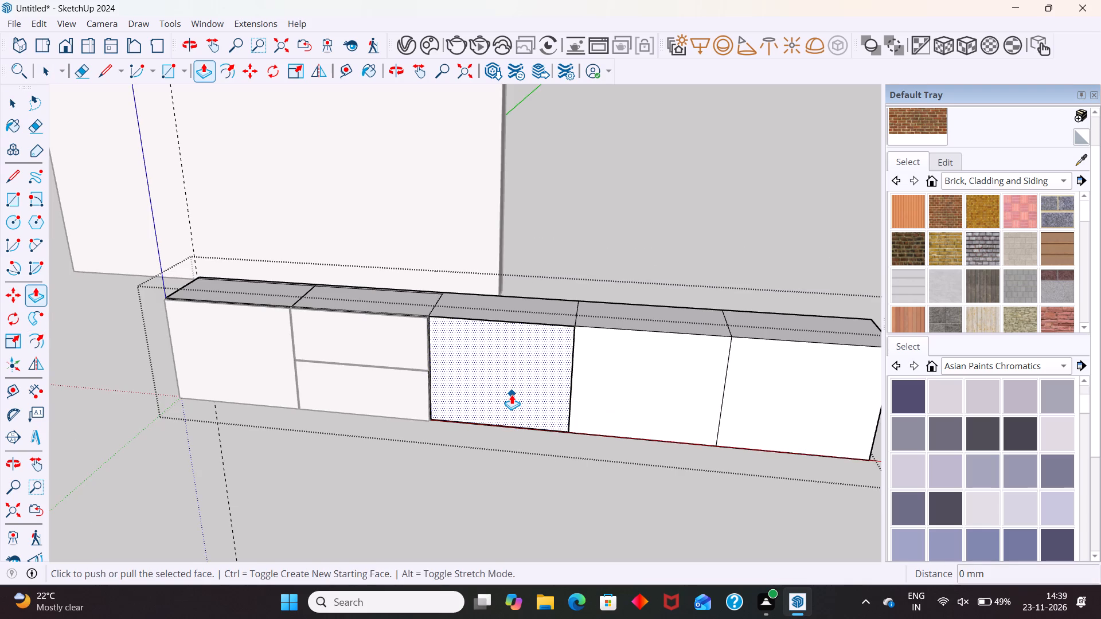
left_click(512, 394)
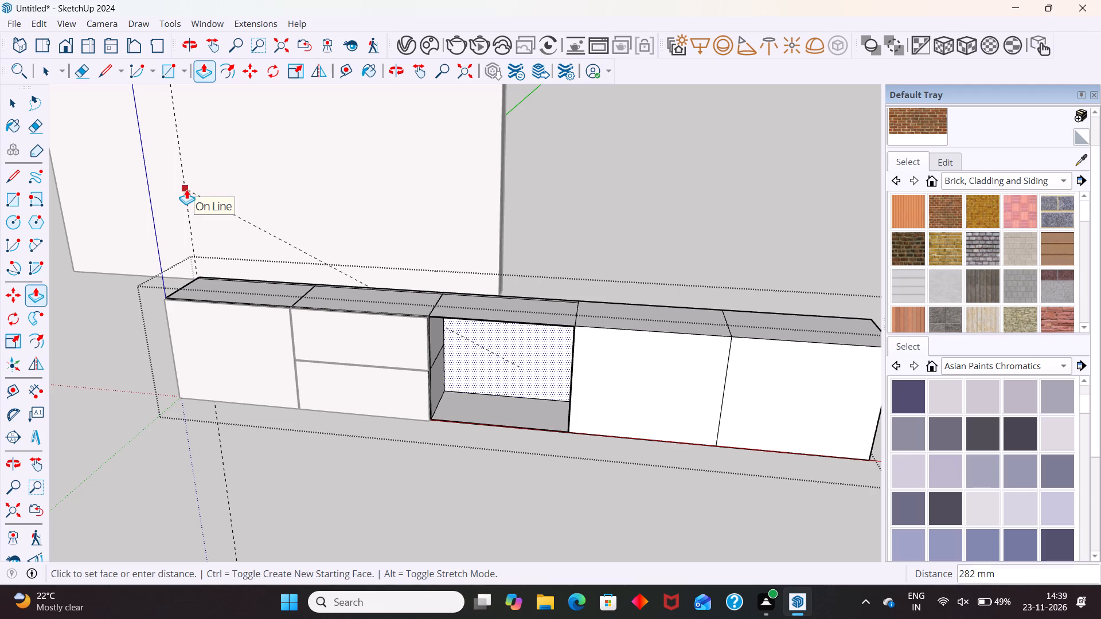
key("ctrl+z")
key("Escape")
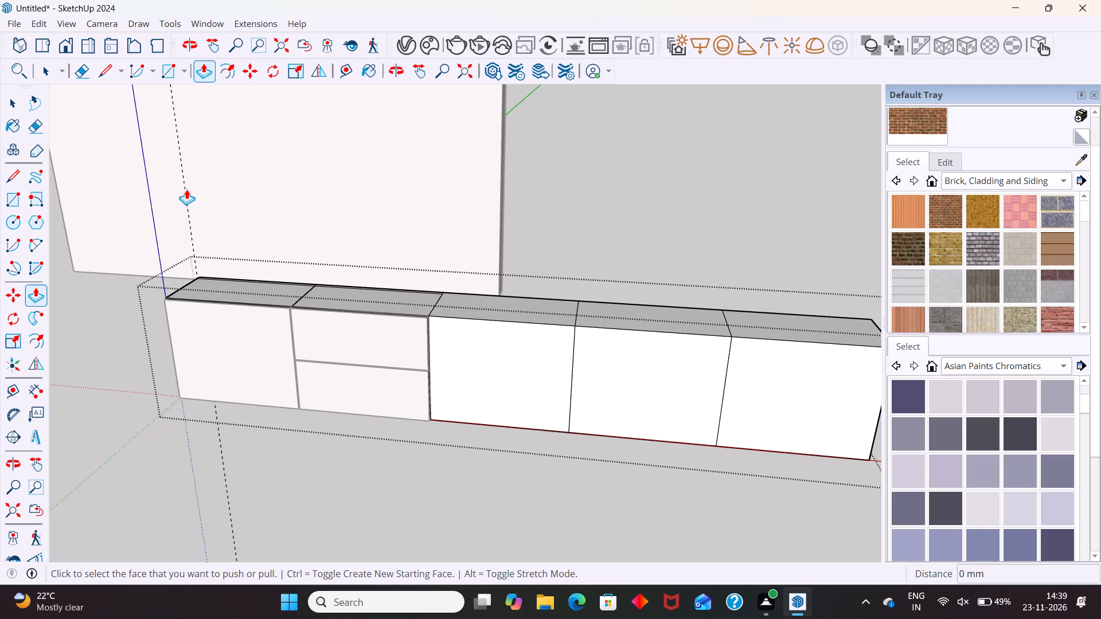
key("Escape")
Draw a 616 mm horizontal line across the third section's front face at mid-height, splitting it into upper and lower halves.
scroll(579, 304, "up", 5)
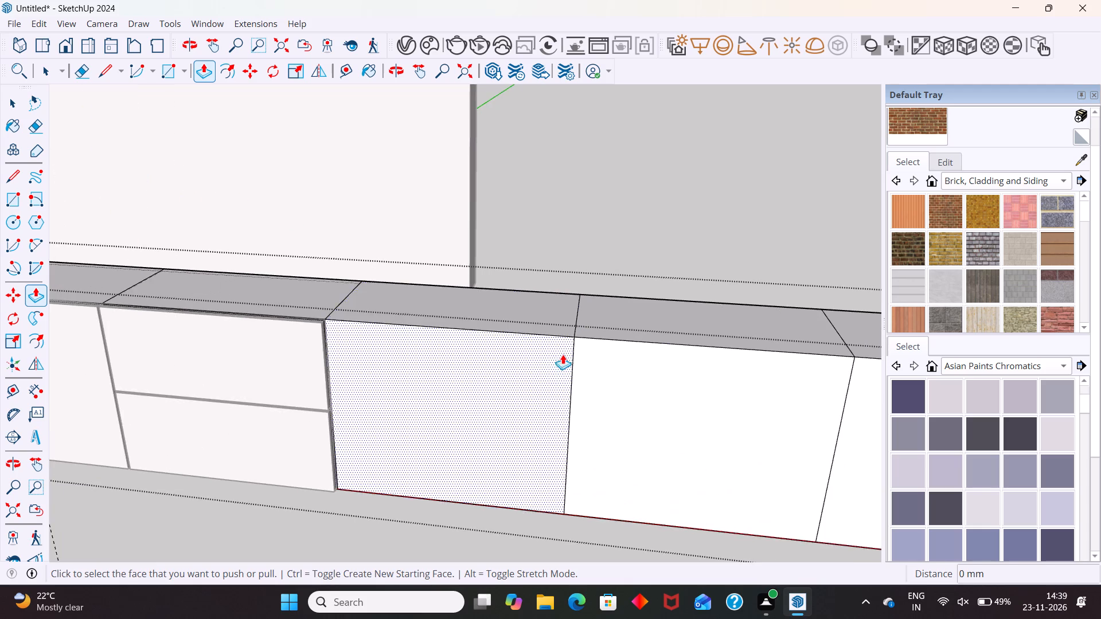
scroll(586, 350, "up", 5)
key("space")
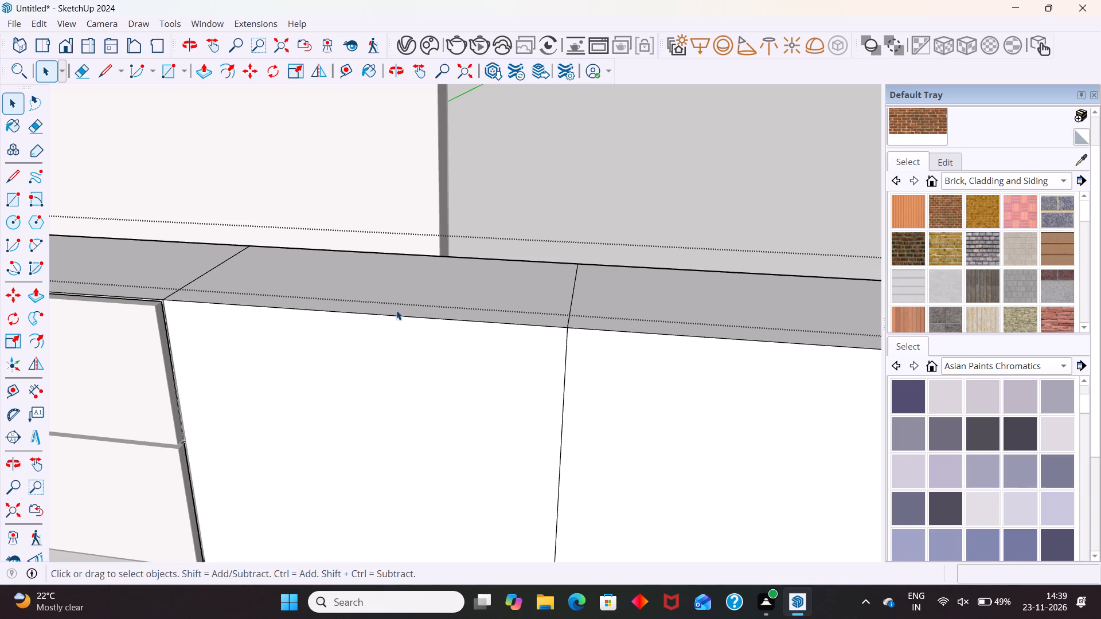
scroll(542, 211, "down", 2)
scroll(251, 311, "up", 17)
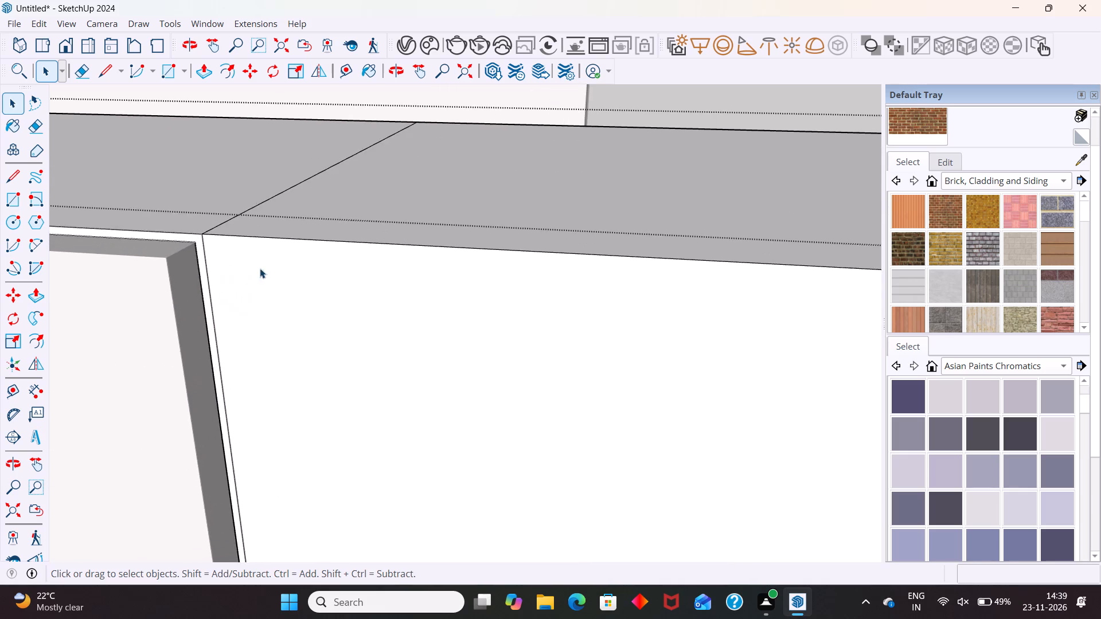
scroll(416, 229, "down", 14)
left_click(500, 335)
scroll(298, 250, "down", 5)
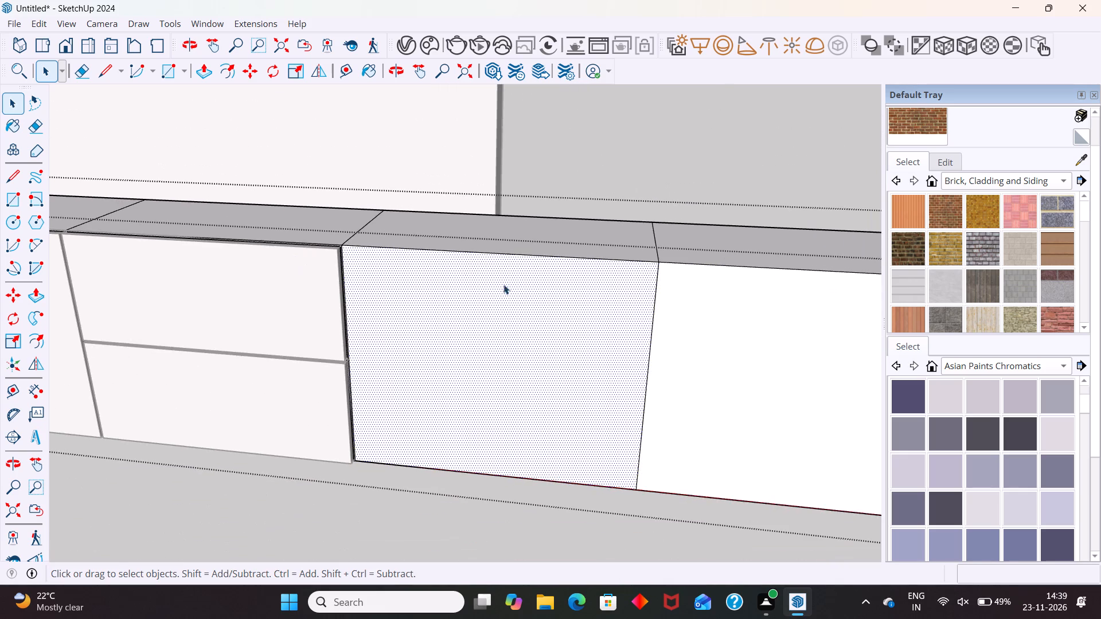
scroll(514, 291, "down", 3)
scroll(395, 296, "down", 2)
key("l")
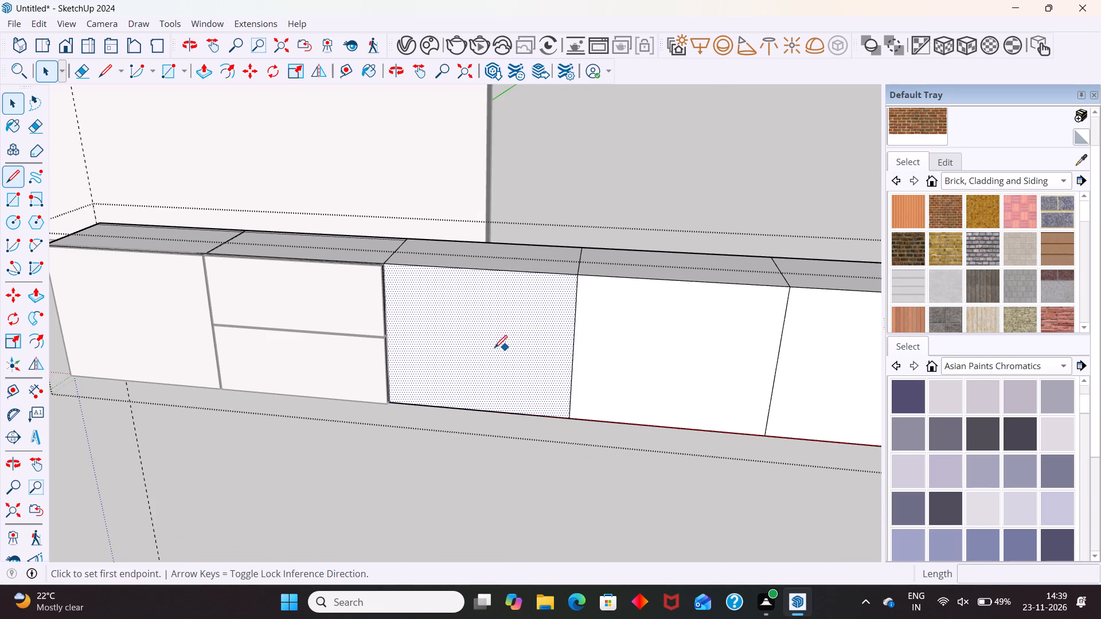
scroll(384, 333, "up", 10)
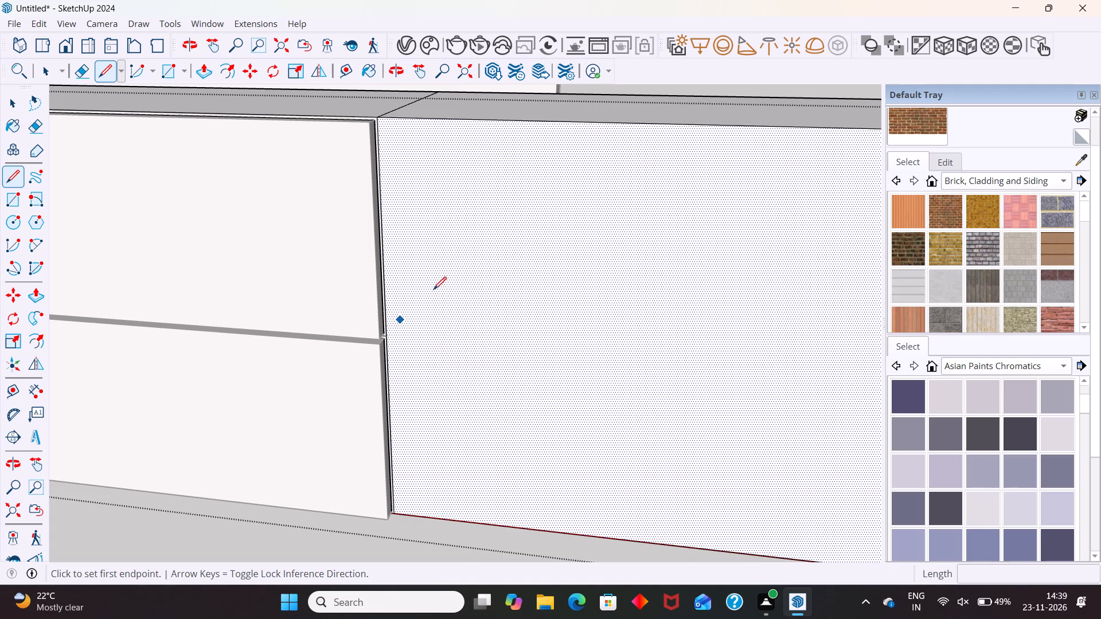
scroll(426, 281, "down", 7)
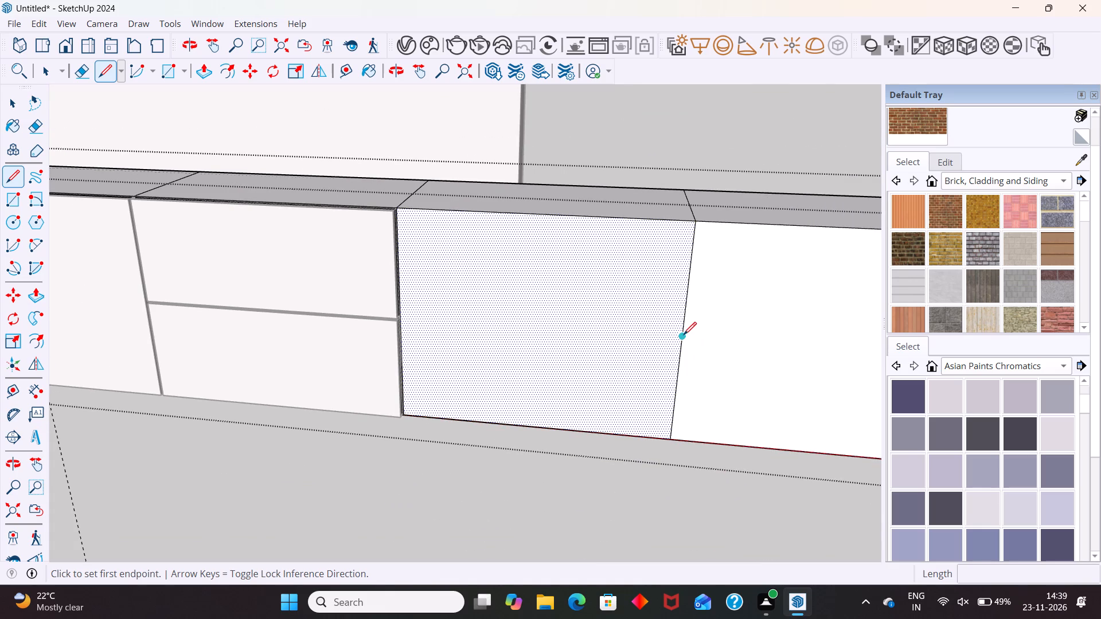
left_click(684, 335)
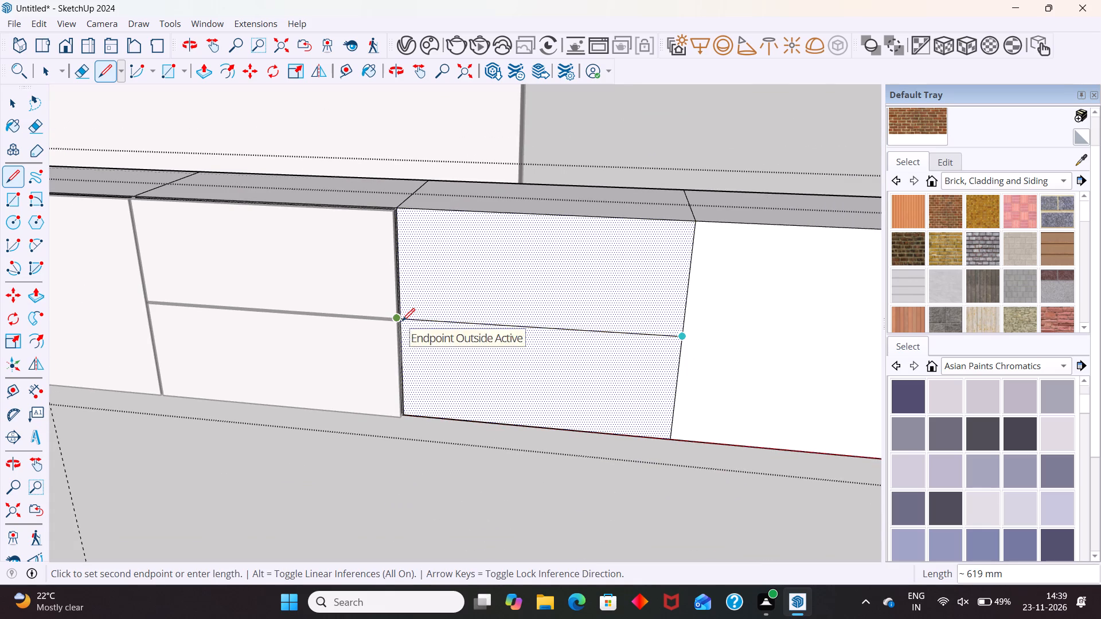
scroll(405, 320, "up", 9)
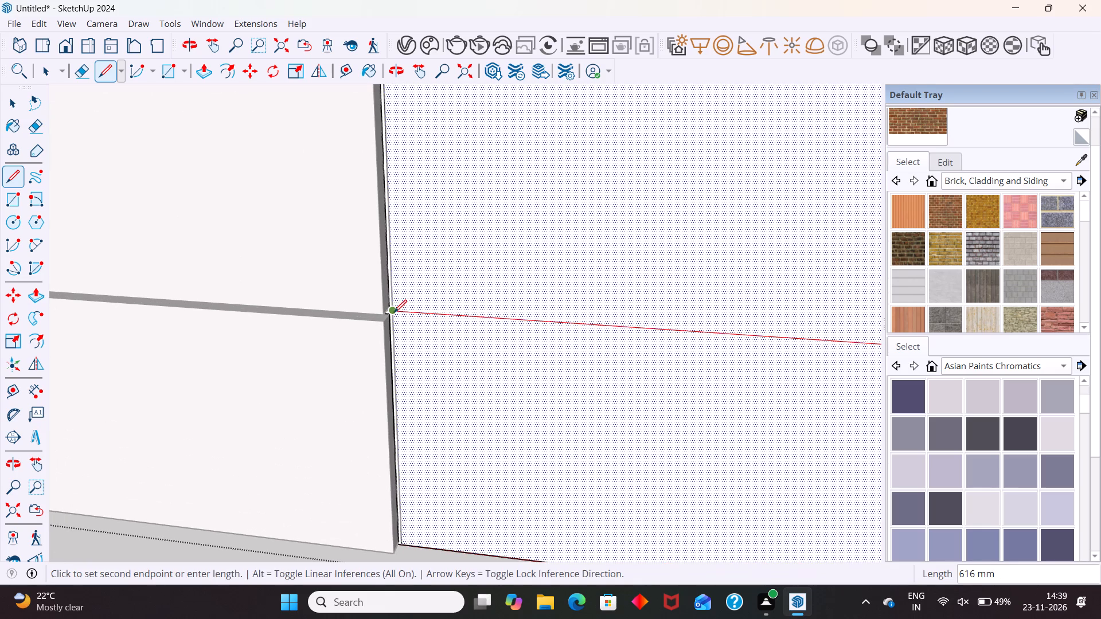
left_click(394, 312)
key("space")
scroll(338, 332, "down", 10)
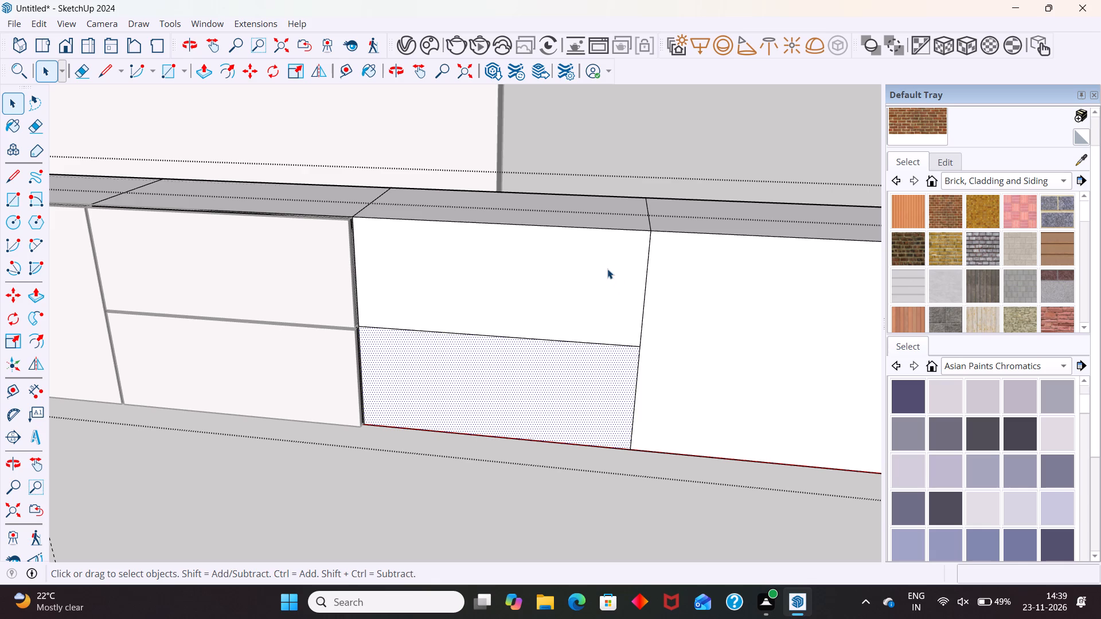
Offset the outline of the third section's upper face inward by 18 mm.
left_click(583, 283)
scroll(671, 244, "up", 2)
key("f")
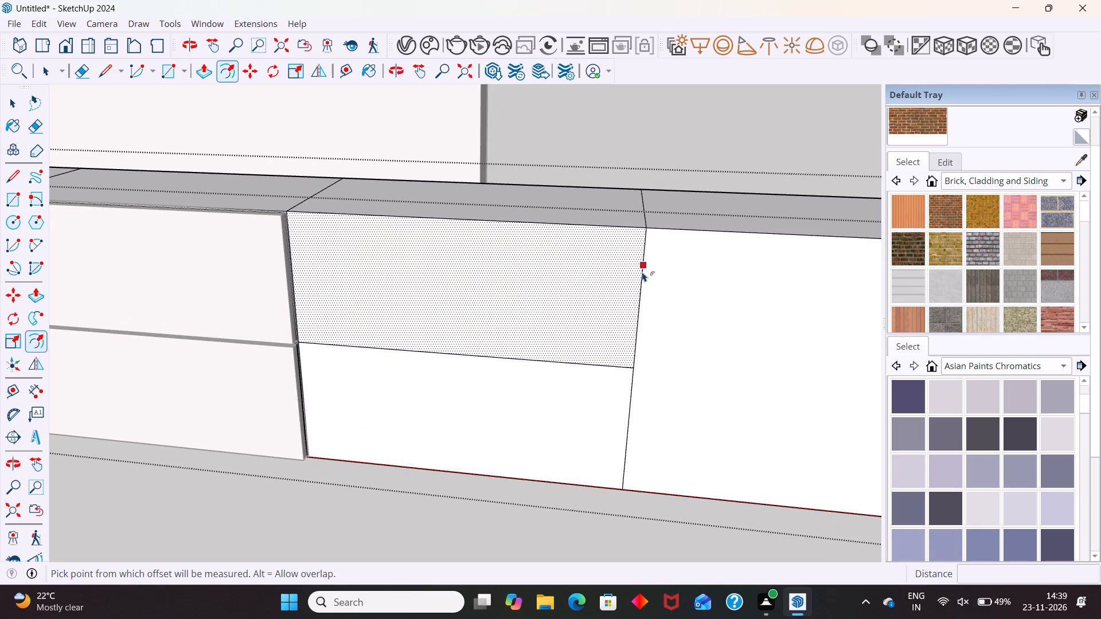
left_click(641, 273)
type("18")
key("Return")
key("space")
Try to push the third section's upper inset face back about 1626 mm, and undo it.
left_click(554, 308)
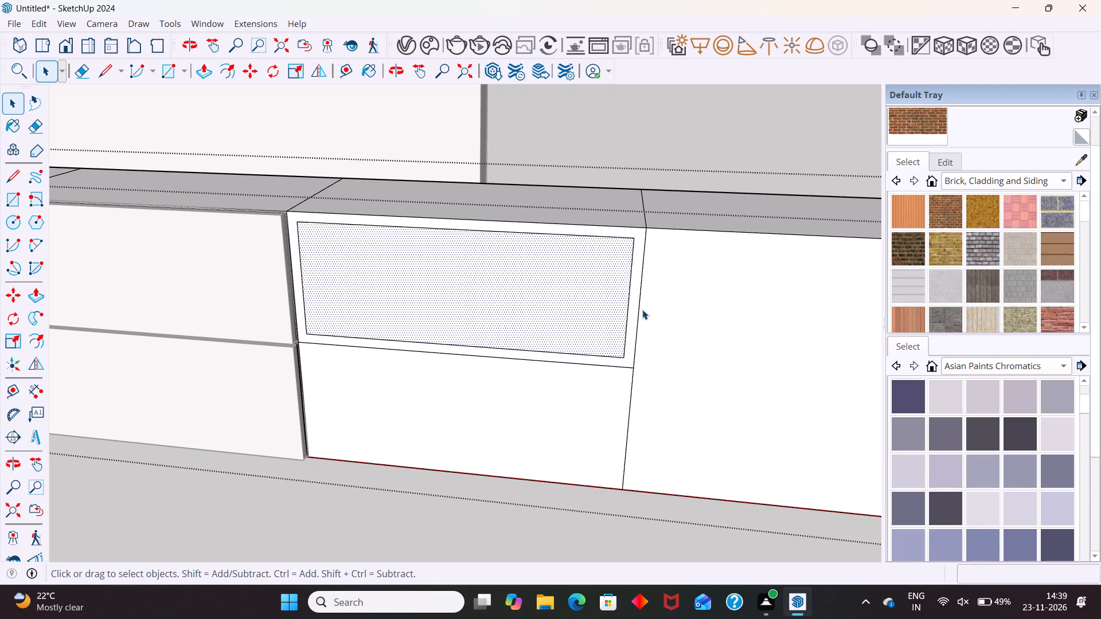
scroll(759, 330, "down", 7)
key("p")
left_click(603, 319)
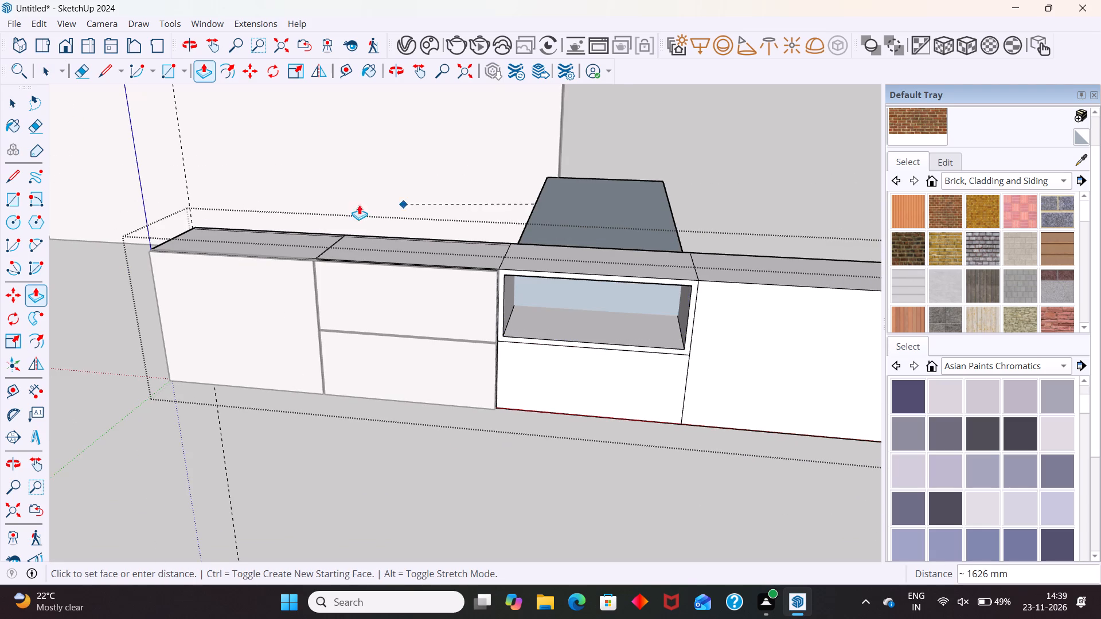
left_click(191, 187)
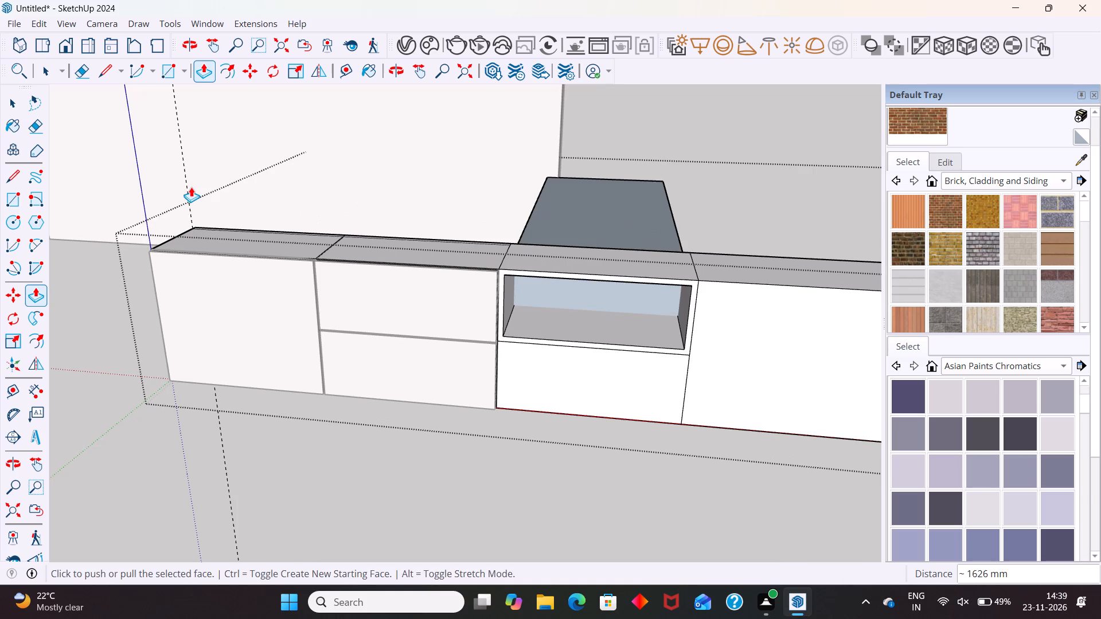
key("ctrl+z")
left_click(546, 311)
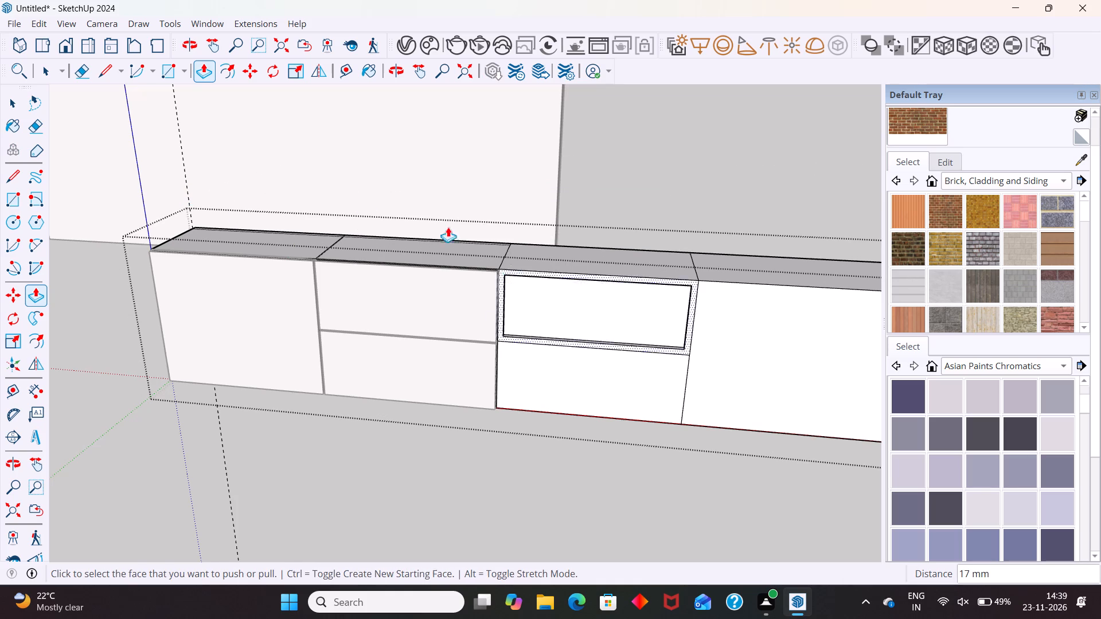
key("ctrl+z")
Push the third section's upper inset face 282 mm inward to hollow the compartment.
left_click(557, 308)
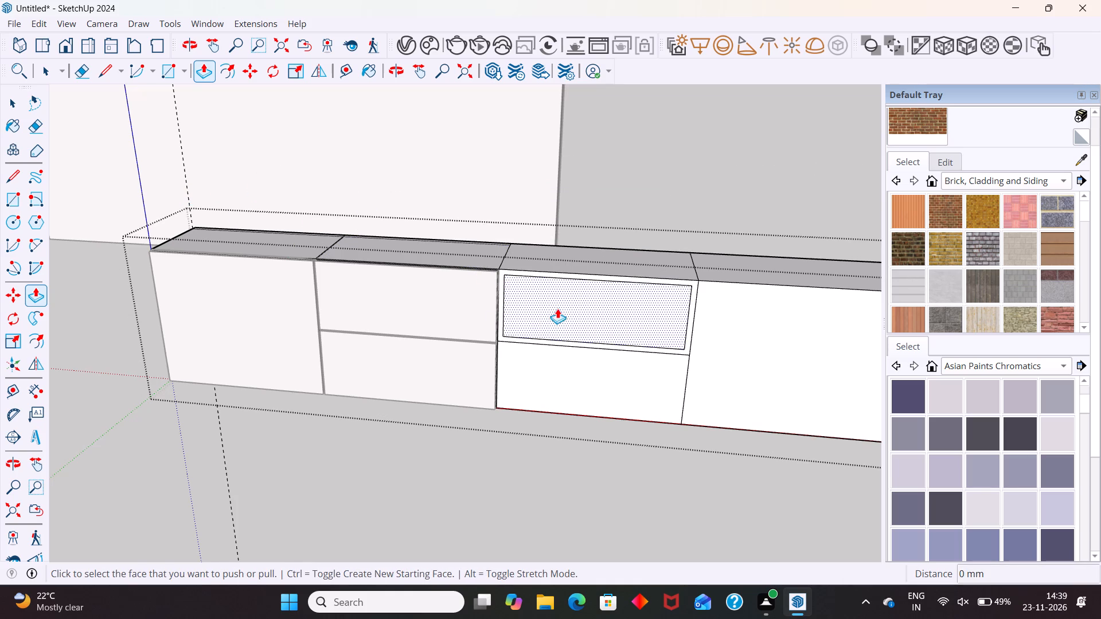
left_click(185, 173)
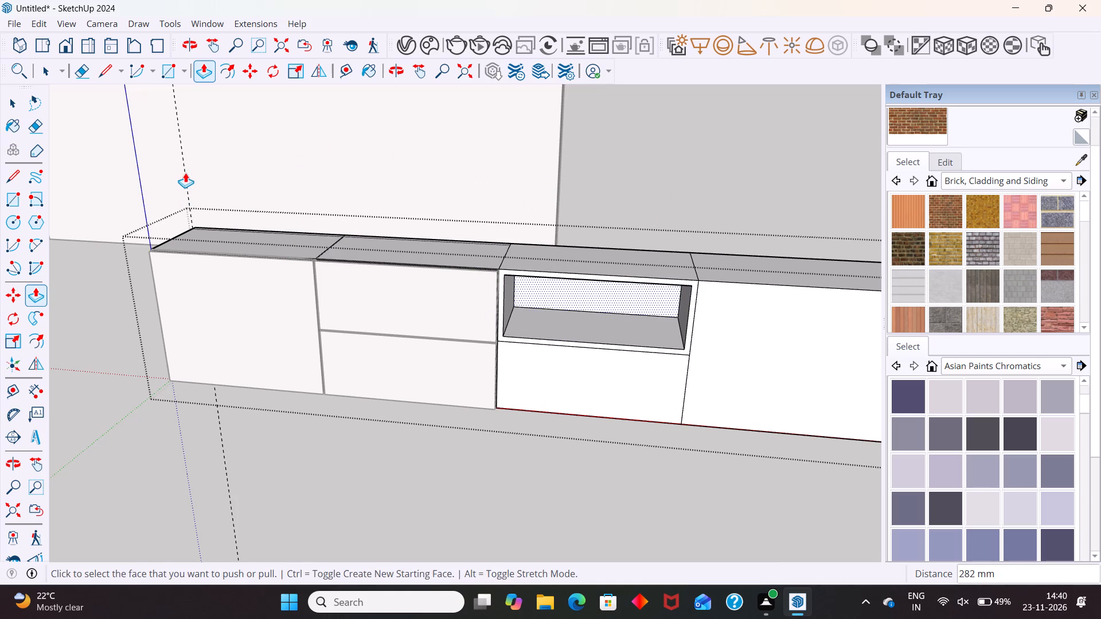
key("space")
Offset the outline of the third section's lower face inward by 18 mm.
left_click(608, 383)
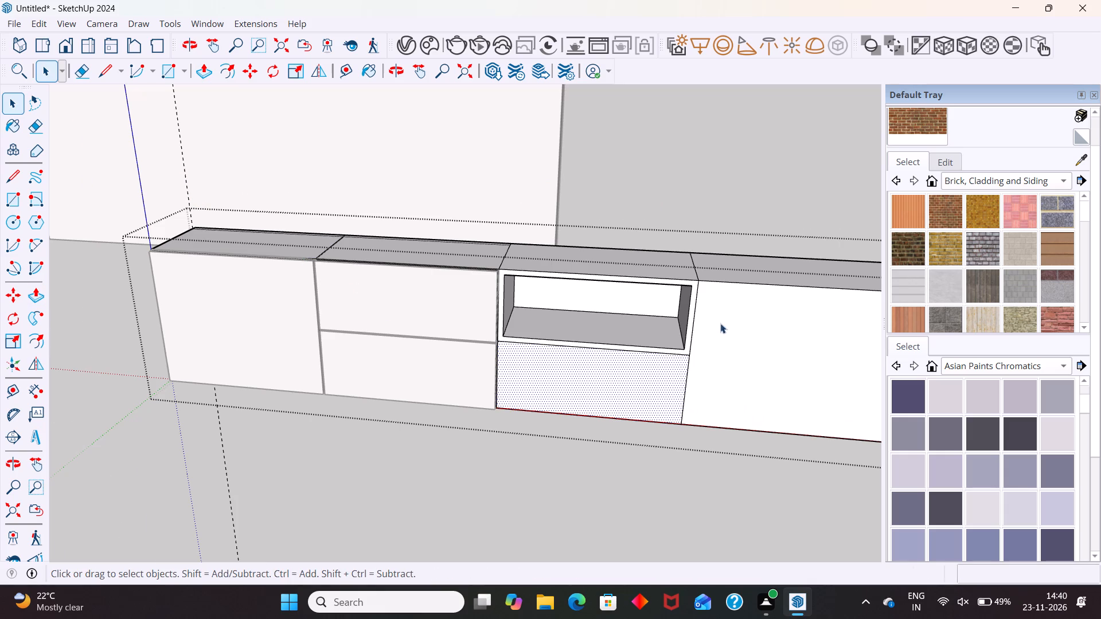
scroll(720, 323, "up", 6)
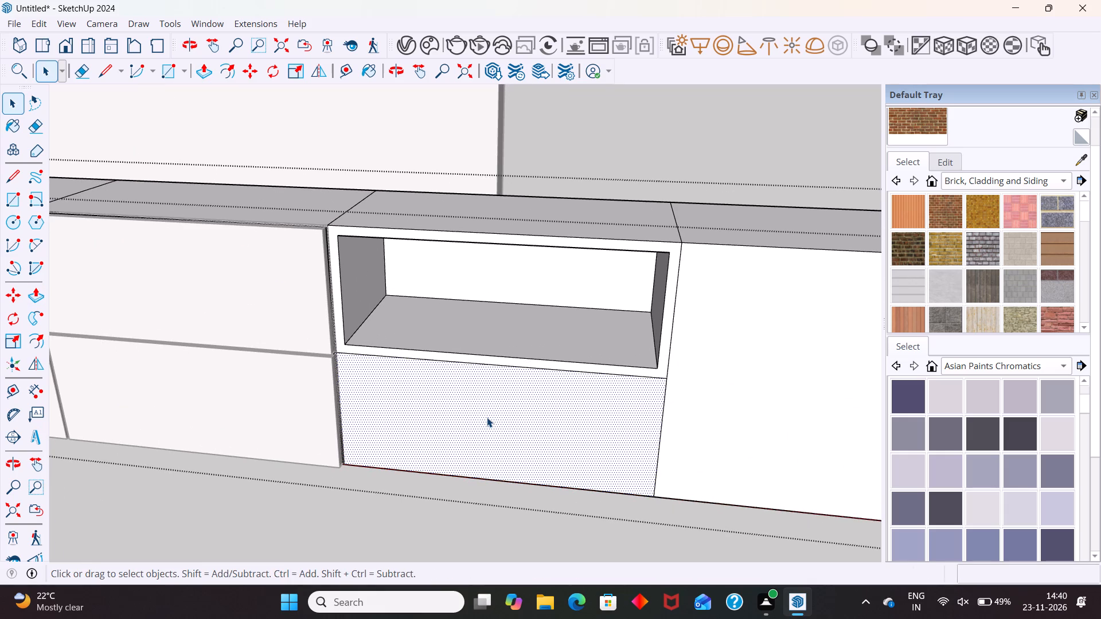
key("f")
left_click(661, 442)
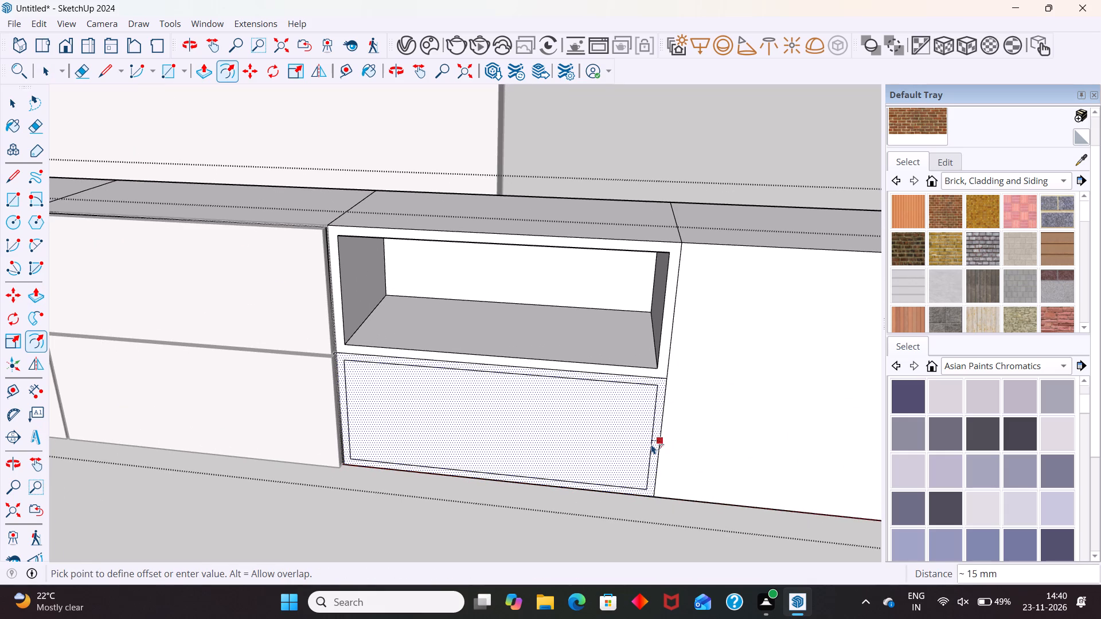
type("18")
key("Return")
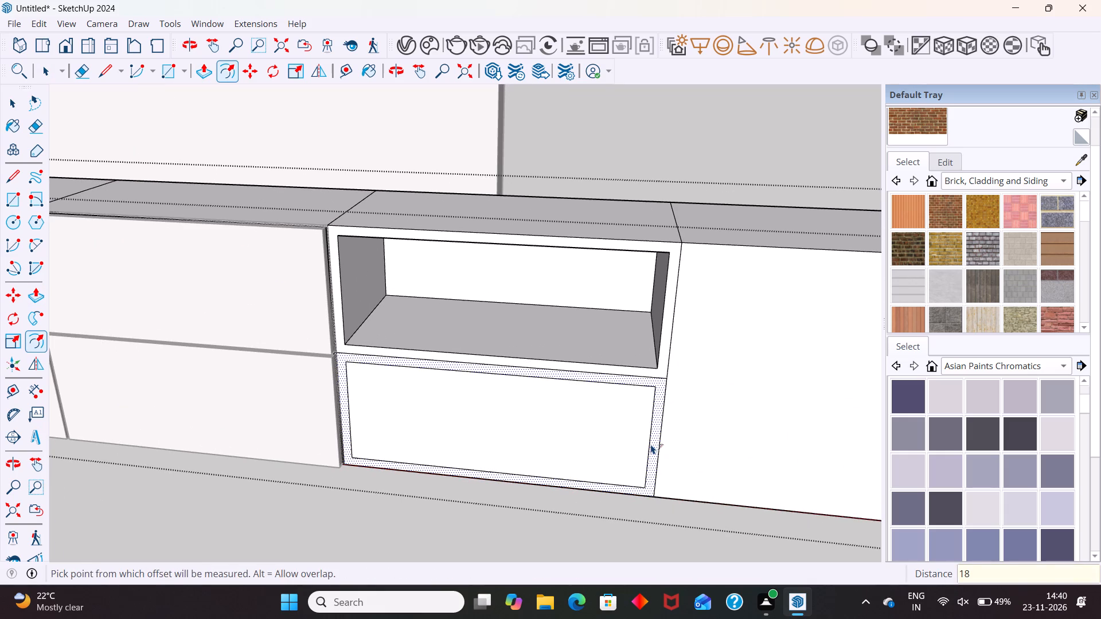
key("space")
Push the third section's lower inset face 282 mm inward to hollow the compartment.
left_click(556, 440)
scroll(630, 447, "down", 6)
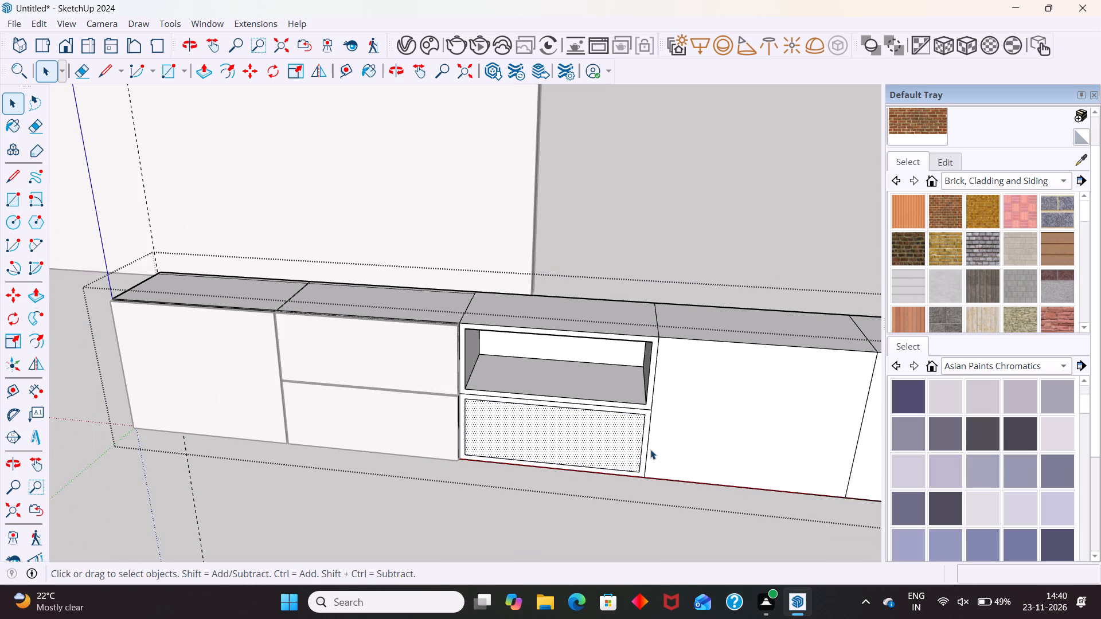
scroll(671, 445, "down", 4)
key("p")
left_click(617, 444)
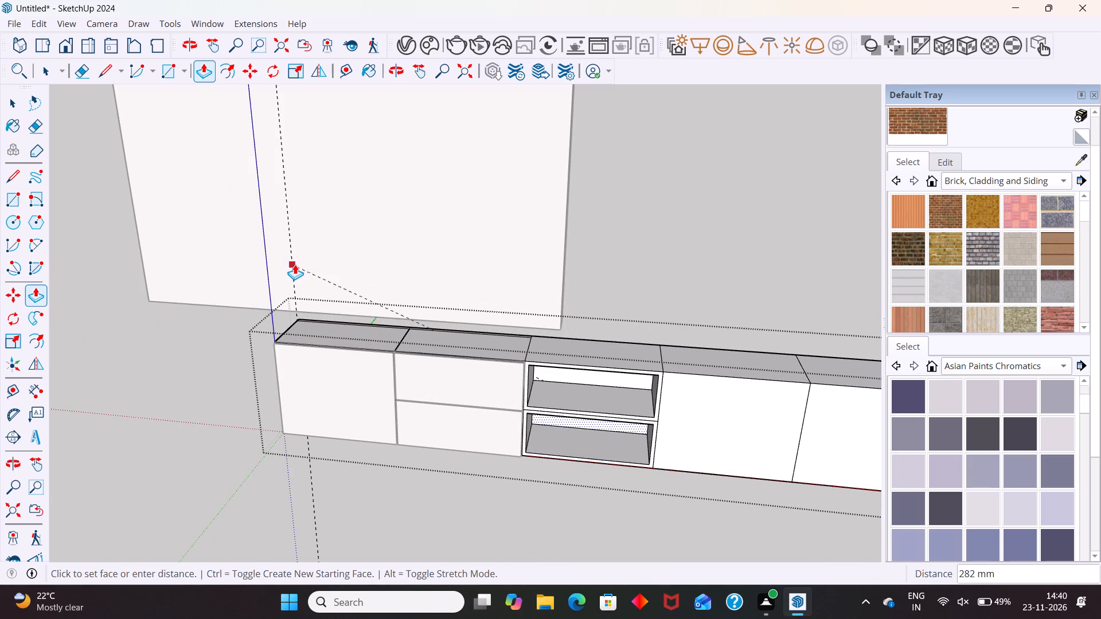
left_click(295, 263)
key("space")
Extrude the border face around the third section's upper open compartment outward by 18 mm.
scroll(313, 344, "down", 4)
scroll(570, 371, "up", 5)
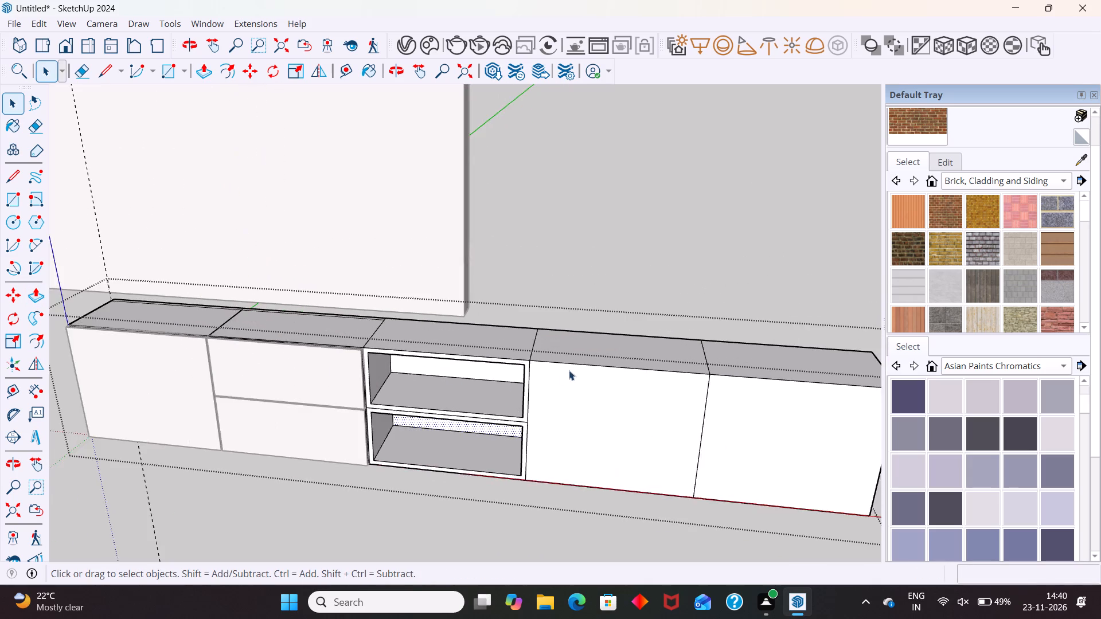
scroll(569, 370, "up", 6)
scroll(486, 349, "up", 5)
left_click(518, 356)
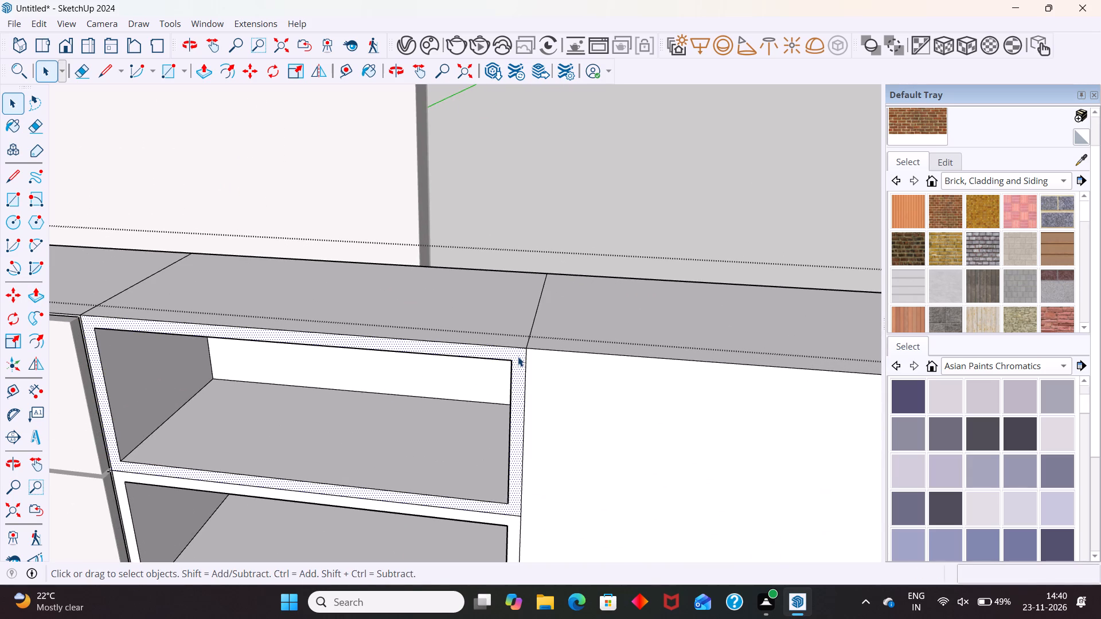
key("p")
left_click(518, 356)
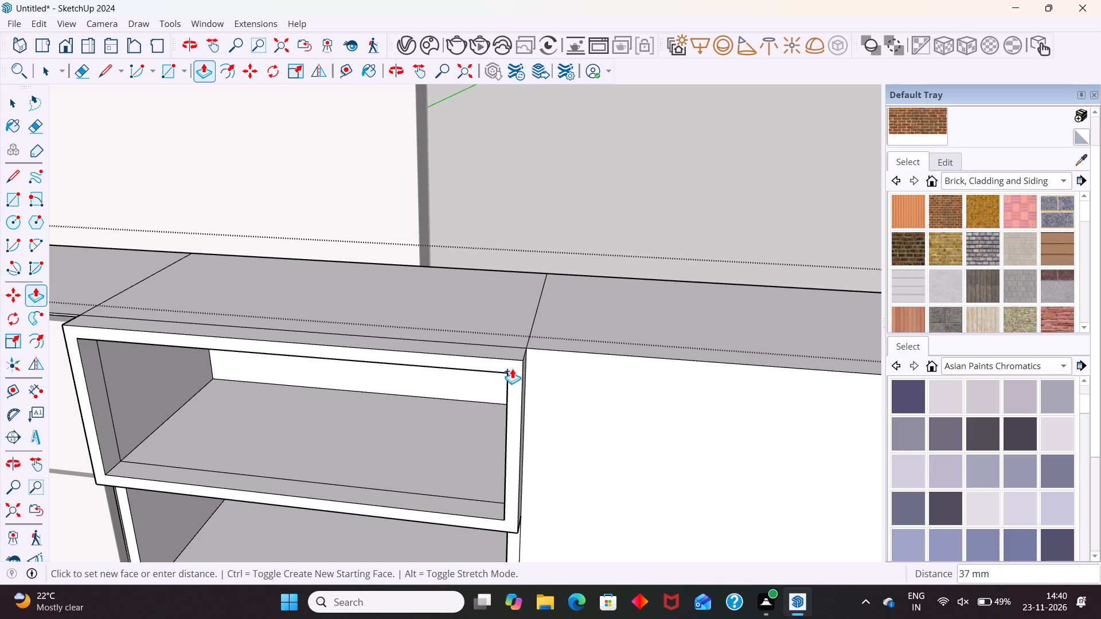
type("18")
key("Return")
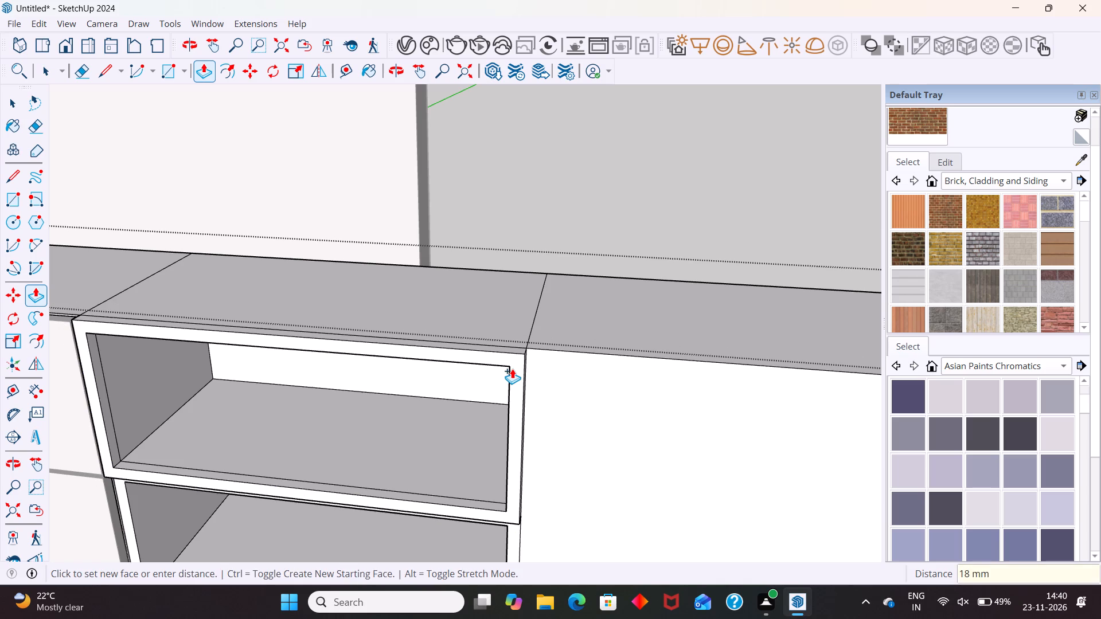
key("space")
Extrude the border face around the third section's lower open compartment outward by 18 mm.
scroll(537, 332, "down", 11)
scroll(530, 417, "up", 10)
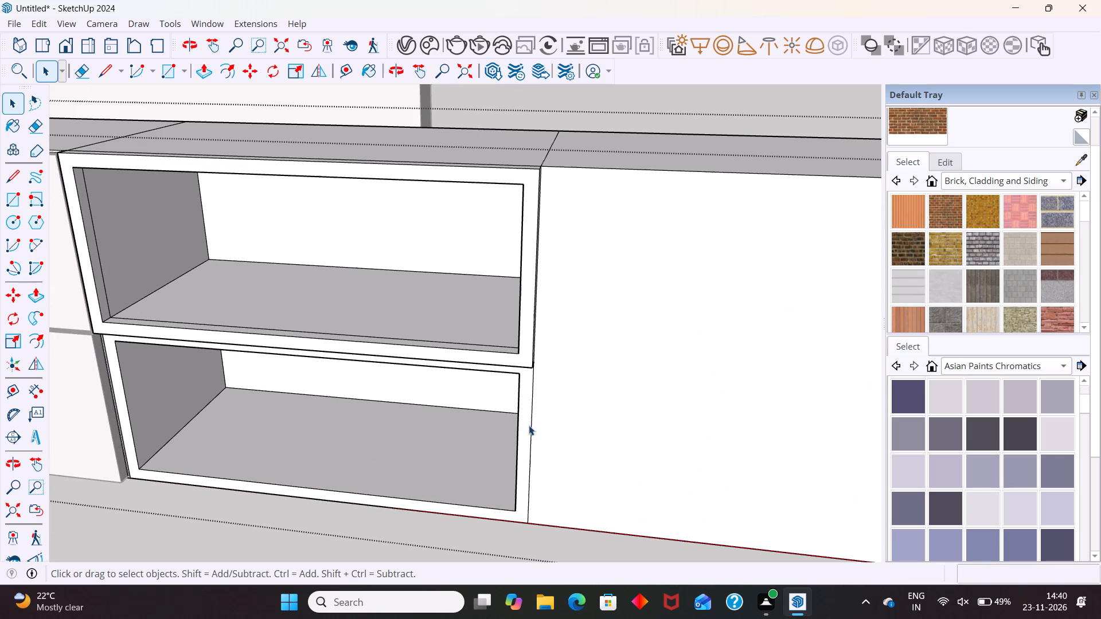
left_click(529, 425)
key("p")
left_click(528, 425)
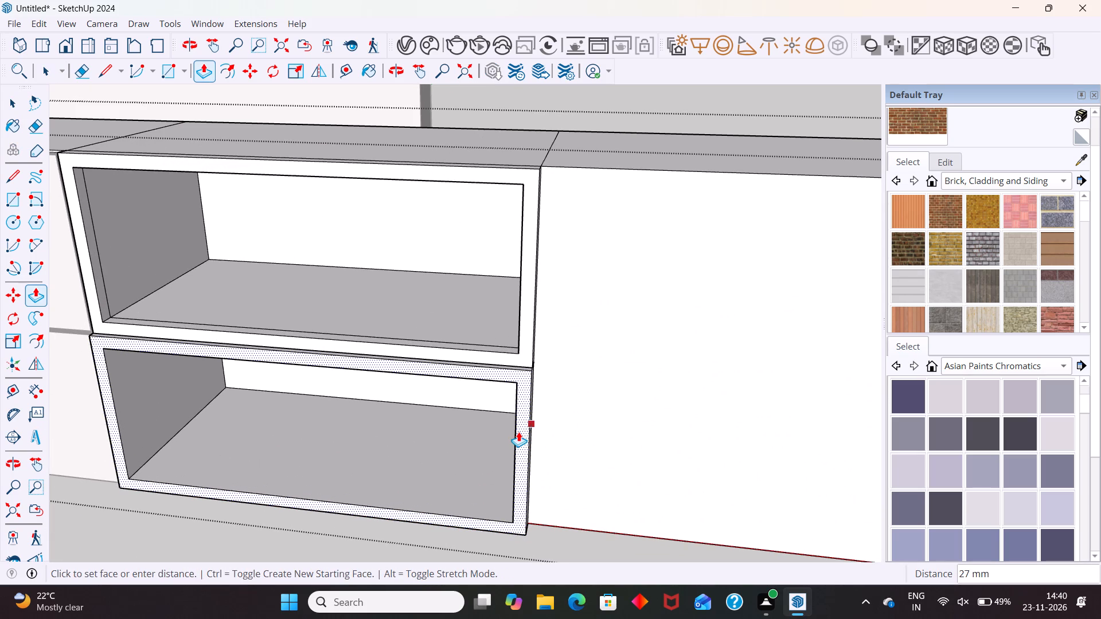
type("18")
key("Return")
key("space")
scroll(493, 396, "down", 6)
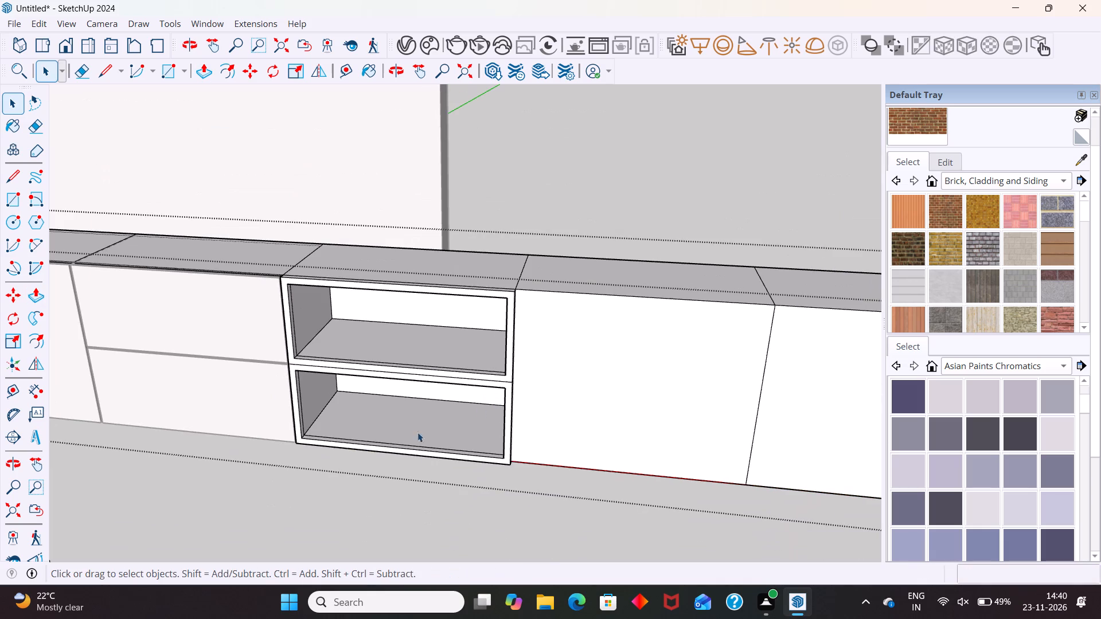
Examine the front edges of the third section's open compartments and their junction with the neighbouring drawer fronts.
left_click(331, 505)
middle_click_drag(279, 397, 372, 327)
scroll(328, 377, "up", 2)
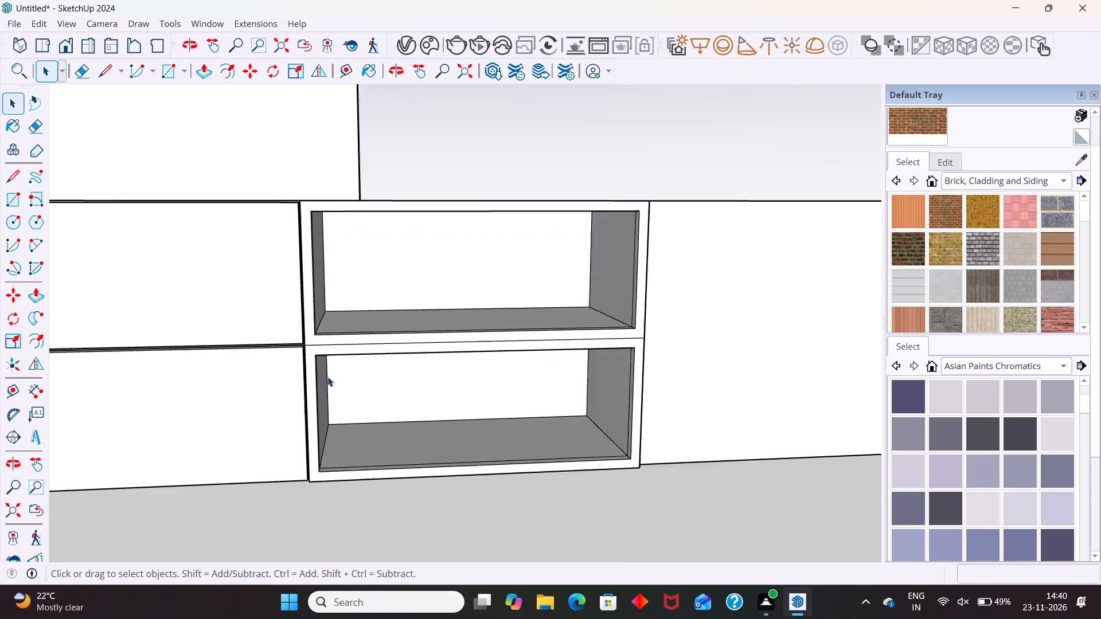
scroll(327, 377, "up", 8)
scroll(310, 330, "up", 10)
middle_click_drag(290, 331, 334, 362)
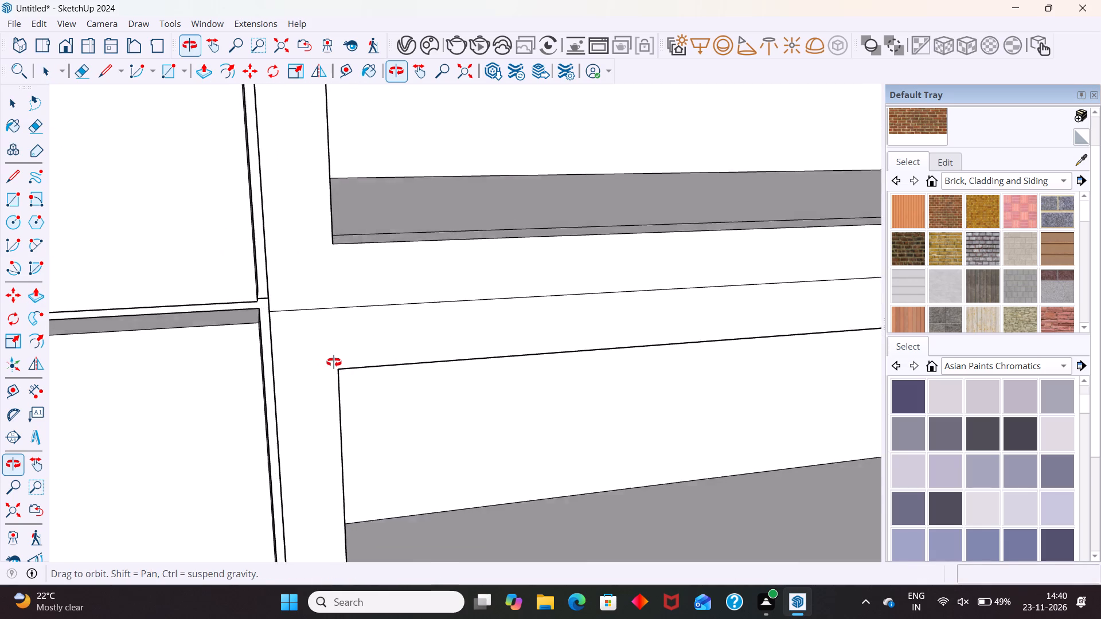
middle_click_drag(334, 362, 275, 401)
scroll(257, 389, "down", 10)
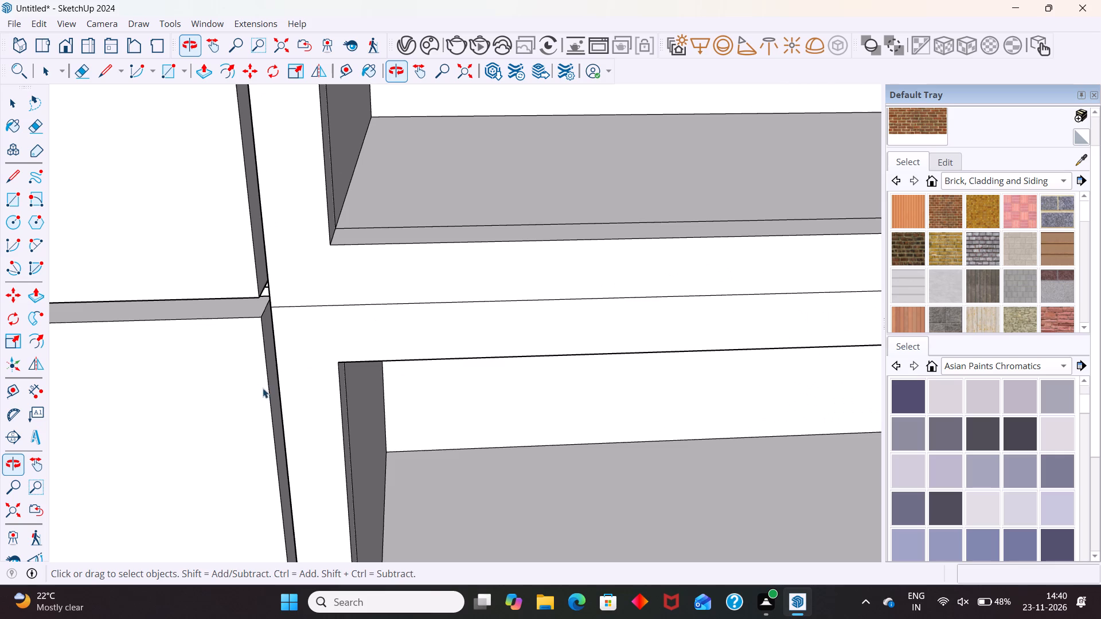
scroll(263, 388, "down", 3)
scroll(478, 293, "down", 20)
scroll(478, 293, "down", 6)
Offset the outline of the fourth section's front face inward by 3 mm.
middle_click_drag(711, 333, 678, 334)
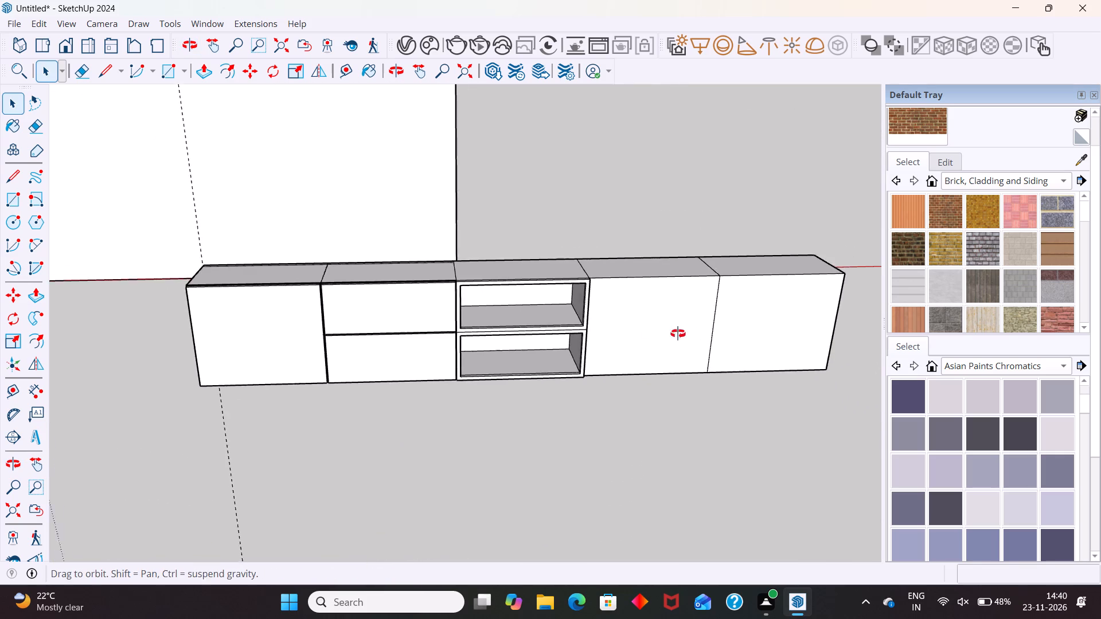
middle_click_drag(678, 334, 484, 332)
scroll(409, 314, "down", 5)
scroll(591, 373, "up", 10)
triple_click(456, 356)
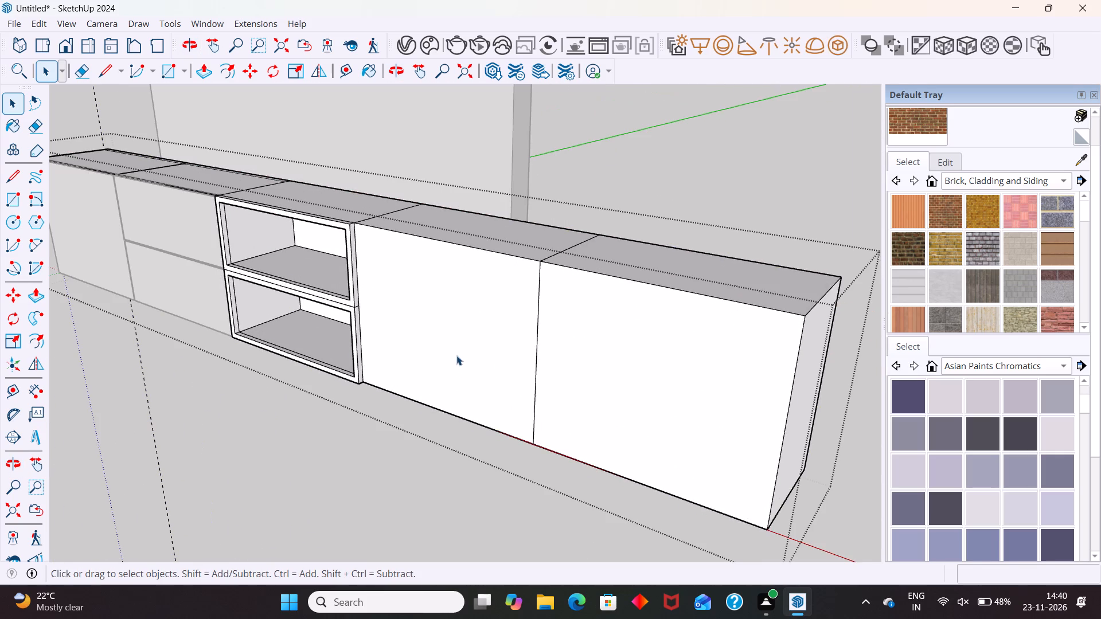
left_click(456, 355)
middle_click_drag(482, 379, 512, 392)
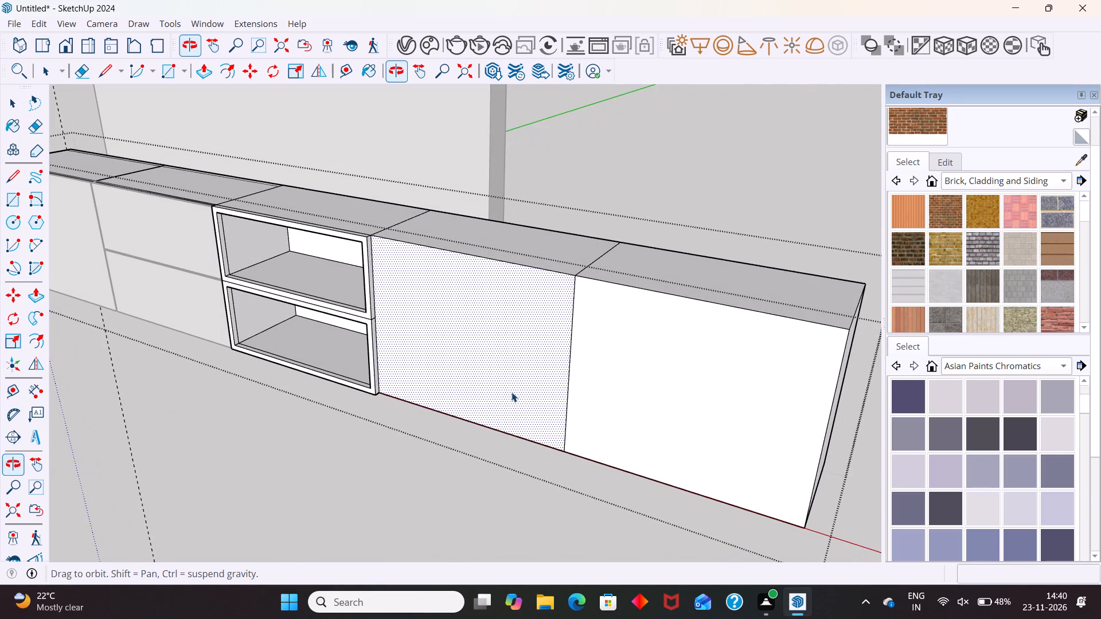
middle_click_drag(512, 392, 511, 392)
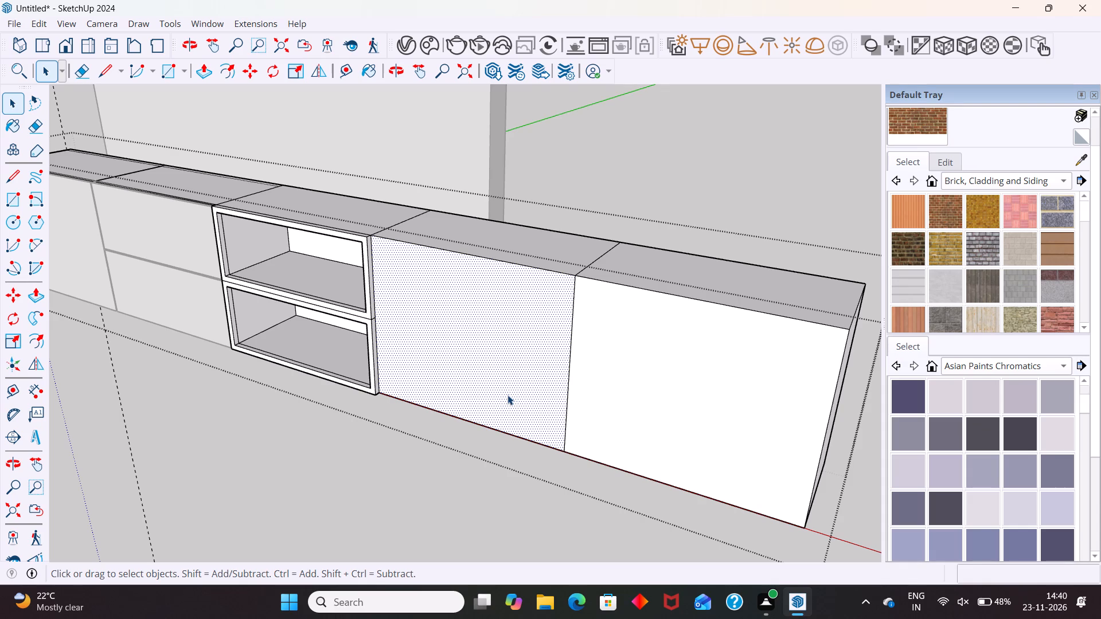
key("f")
left_click(561, 377)
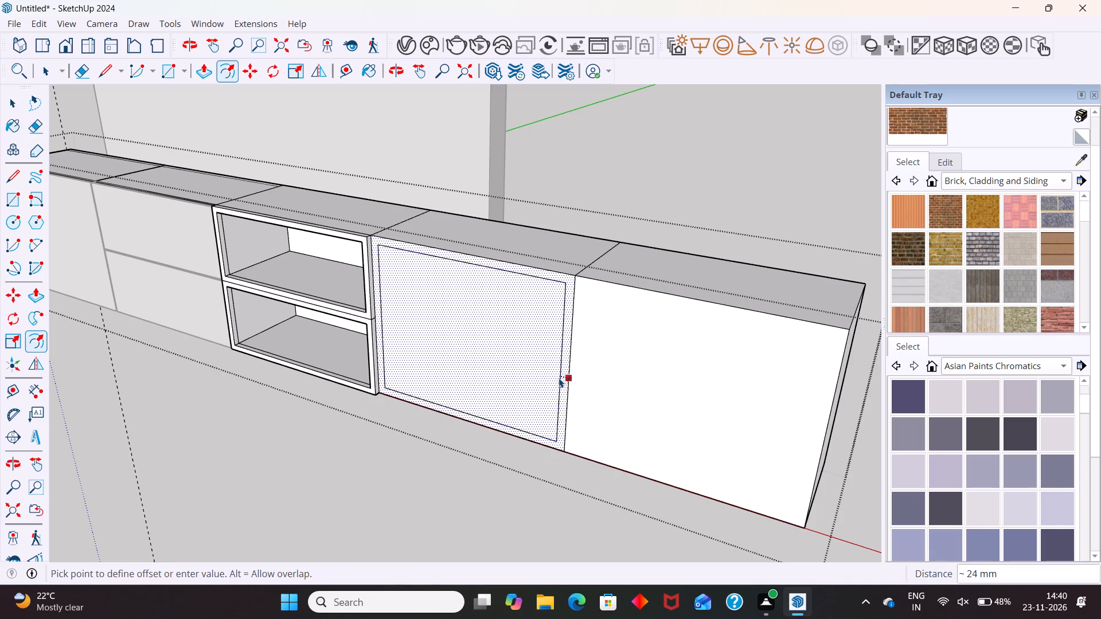
key("3")
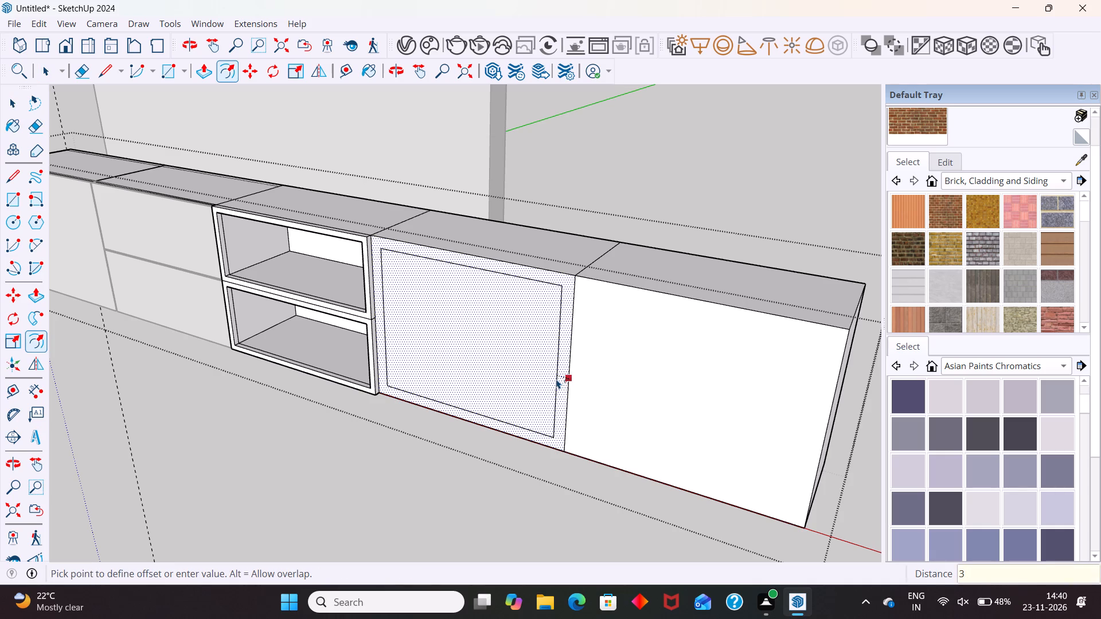
key("Return")
key("space")
Push the fourth section's inset face 282 mm inward to hollow the section, and leave the box unit group.
left_click(526, 379)
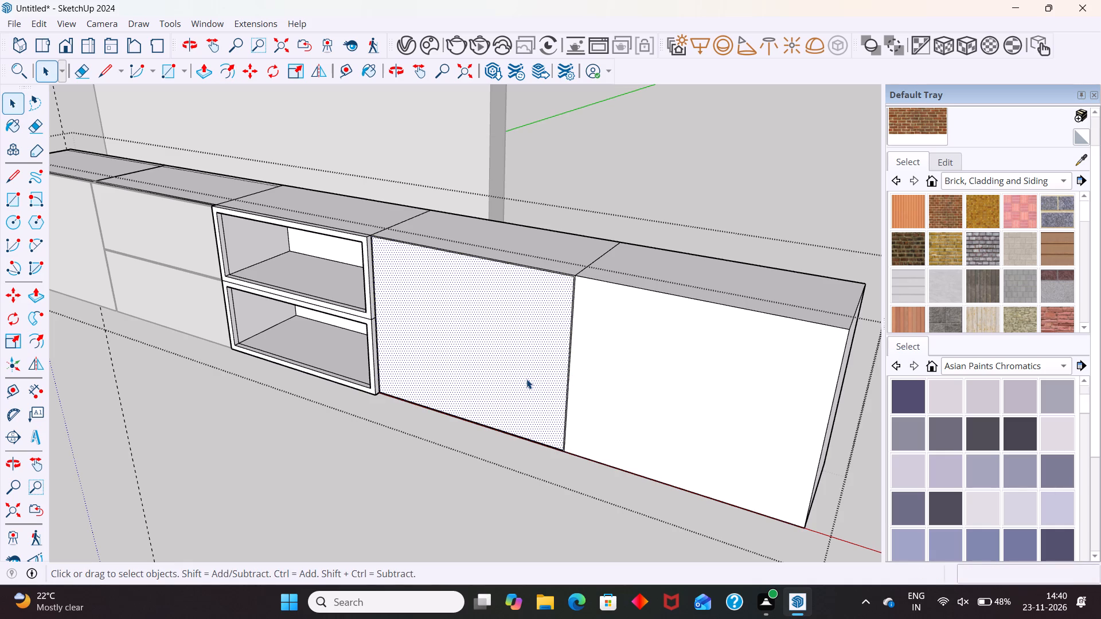
key("p")
key("Return")
left_click(526, 379)
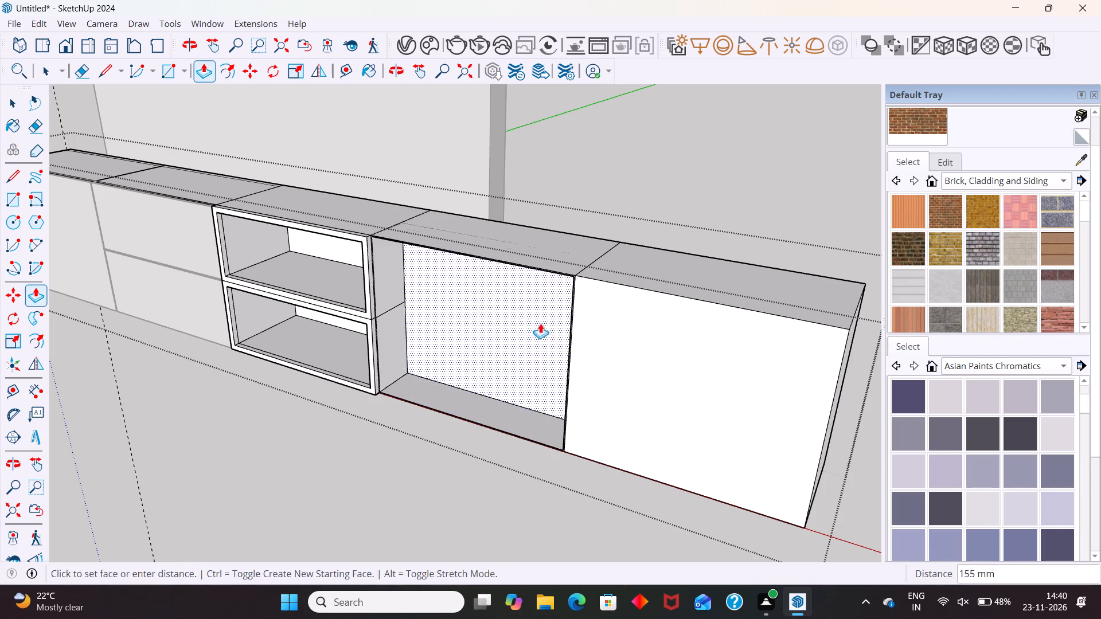
scroll(542, 316, "down", 5)
left_click(202, 158)
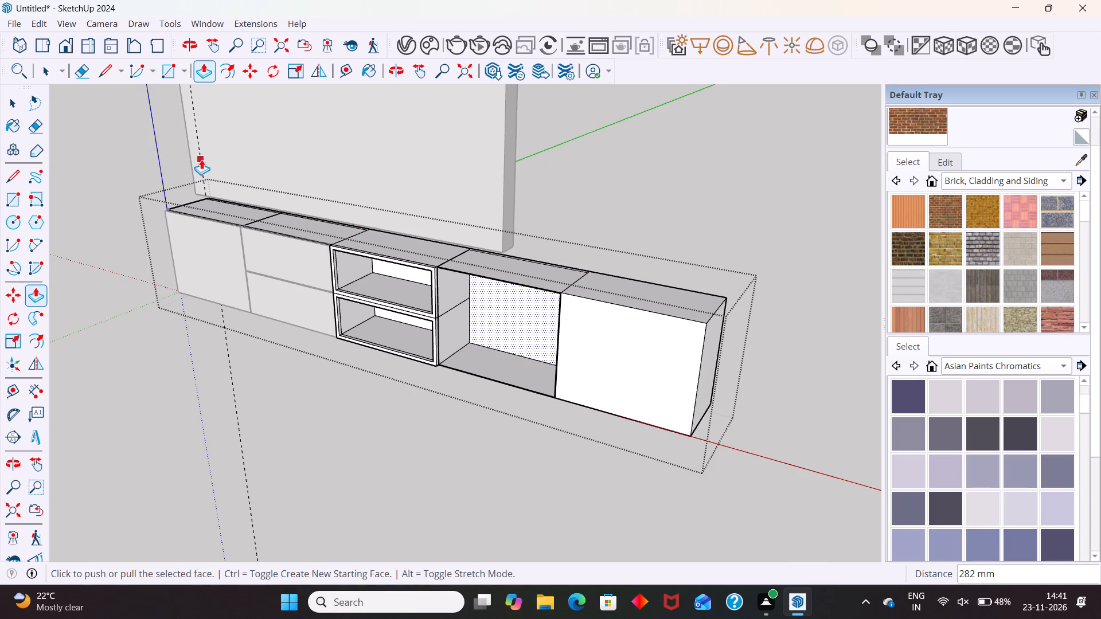
key("space")
left_click(444, 388)
middle_click_drag(538, 398, 564, 367)
left_click(470, 450)
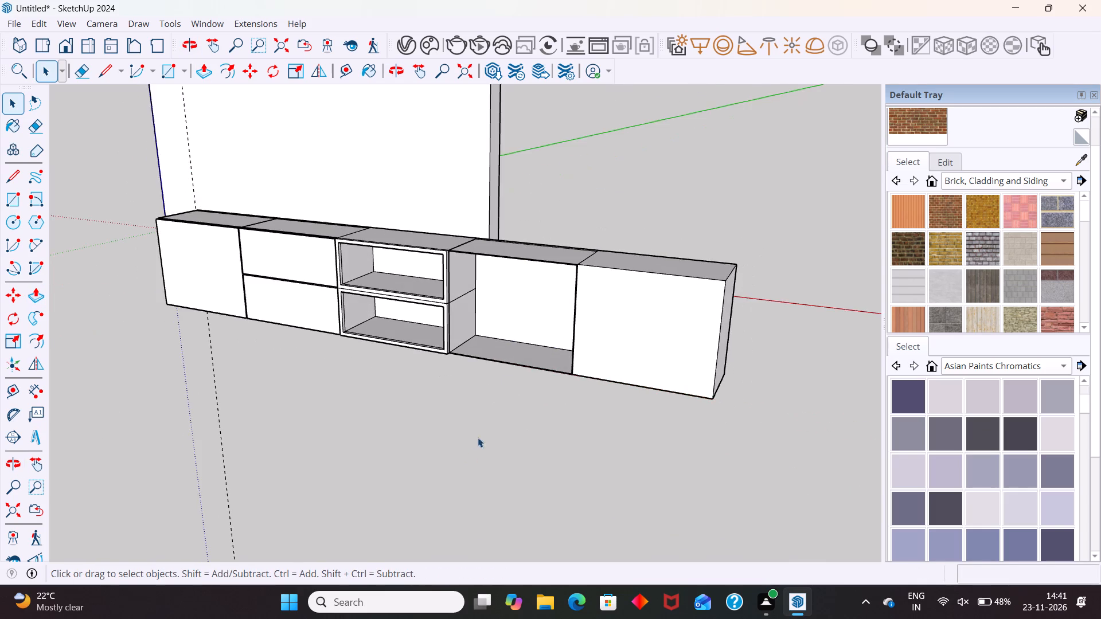
Make a new group and draw a rectangle of about 616 by 503 mm in it, covering the fourth section's front.
scroll(592, 312, "up", 5)
middle_click_drag(513, 425, 577, 409)
right_click(559, 437)
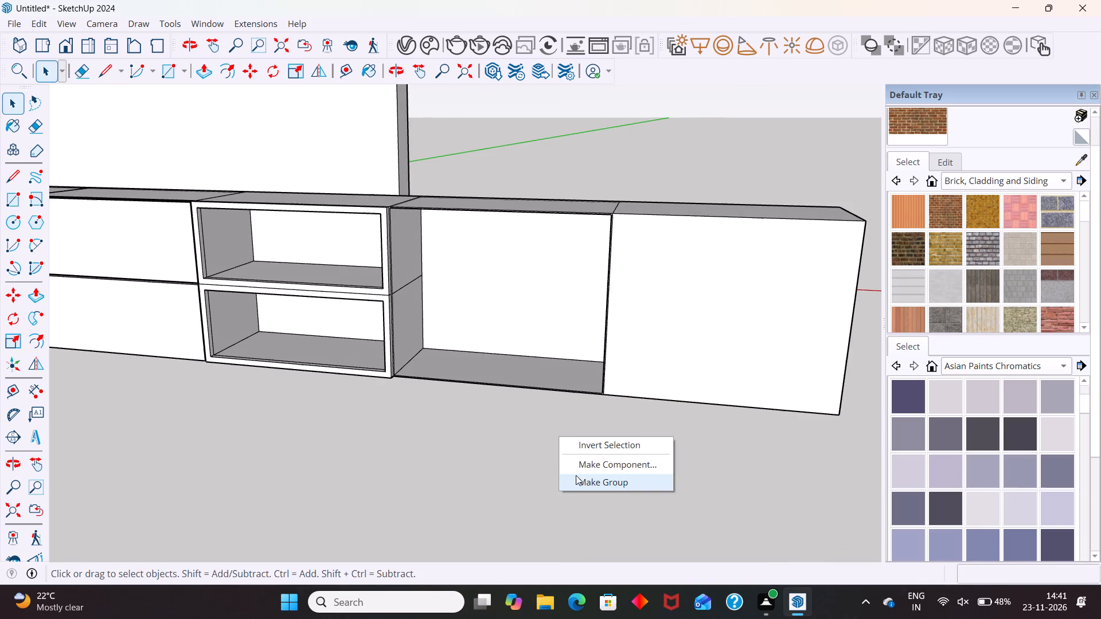
left_click(574, 484)
scroll(317, 175, "up", 7)
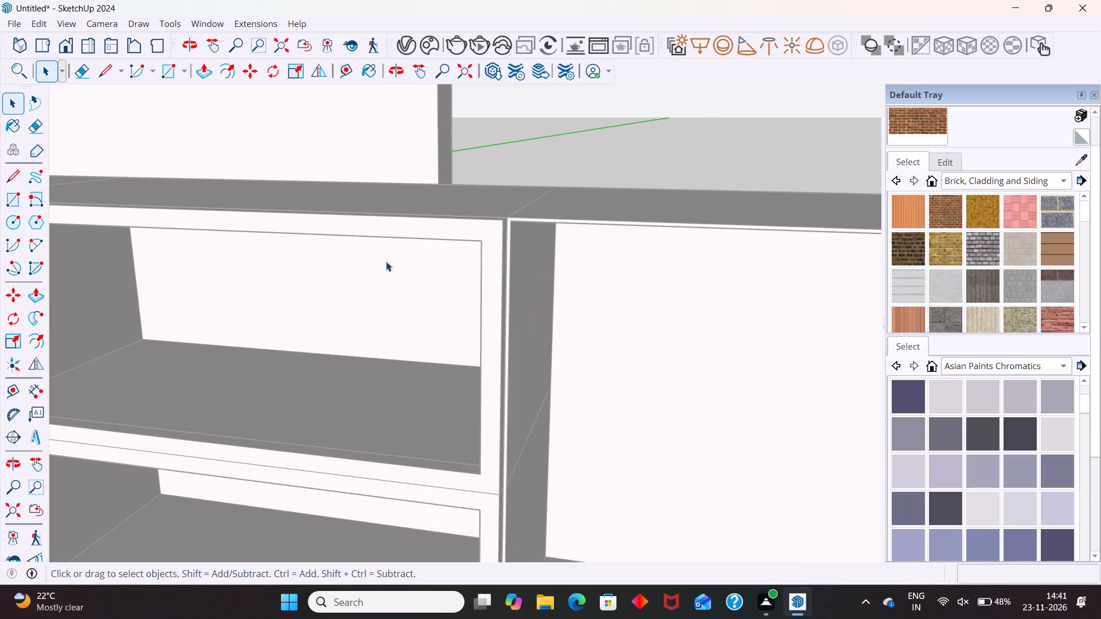
key("r")
scroll(492, 209, "up", 7)
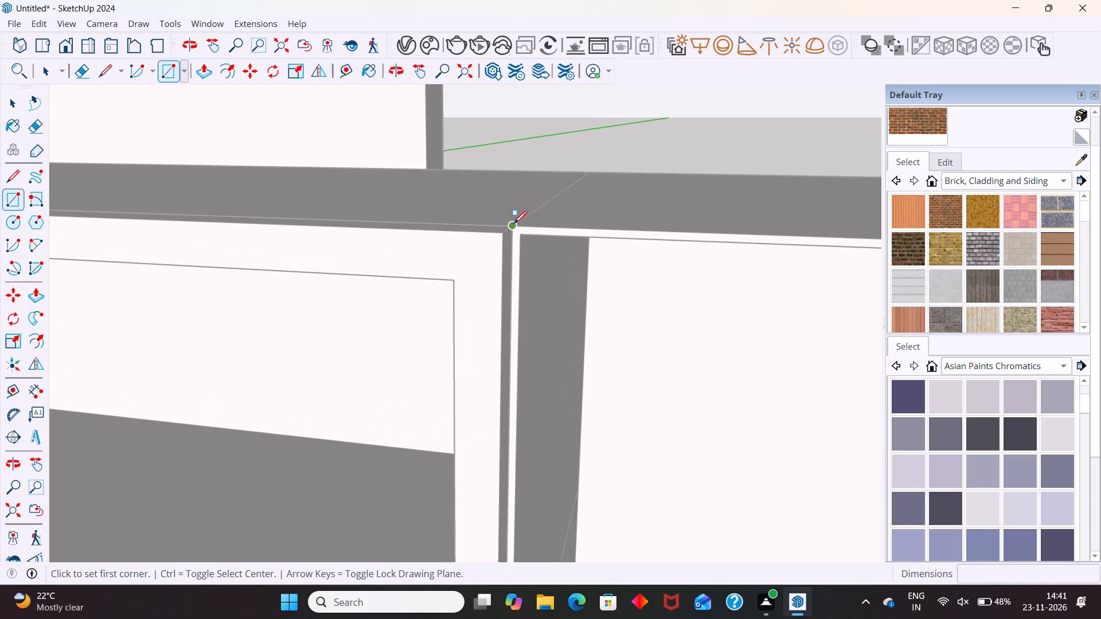
left_click(514, 224)
scroll(512, 248, "down", 20)
scroll(512, 248, "down", 4)
scroll(666, 340, "up", 6)
scroll(723, 431, "up", 6)
scroll(674, 467, "up", 6)
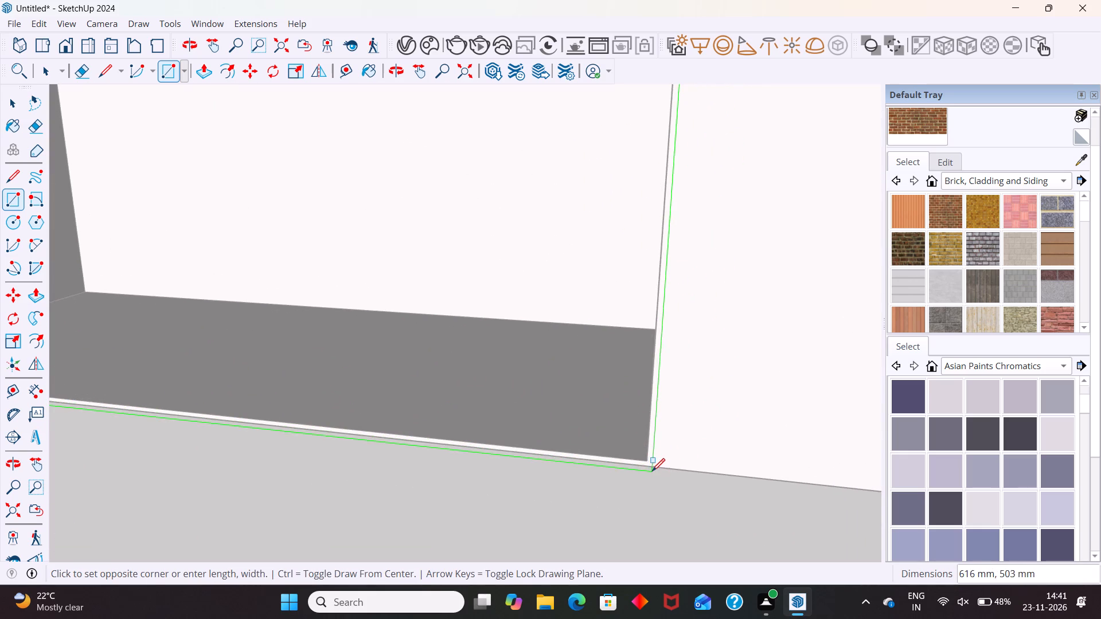
left_click(653, 467)
key("space")
Offset the outline of the fourth section's new front rectangle inward by 3 mm.
scroll(640, 491, "down", 13)
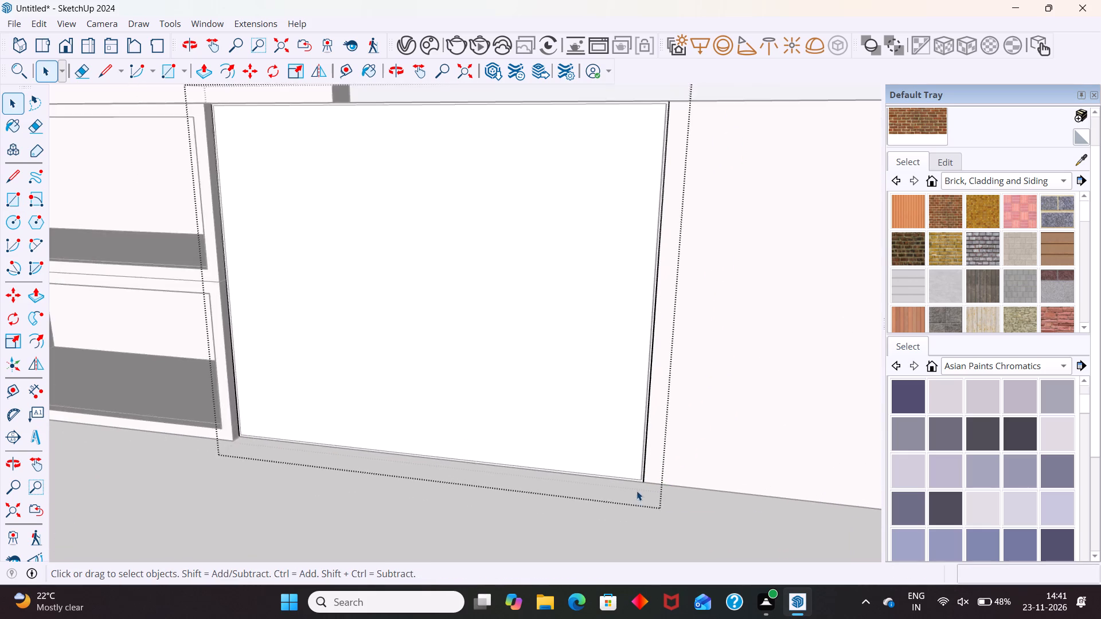
scroll(637, 491, "down", 10)
left_click(568, 411)
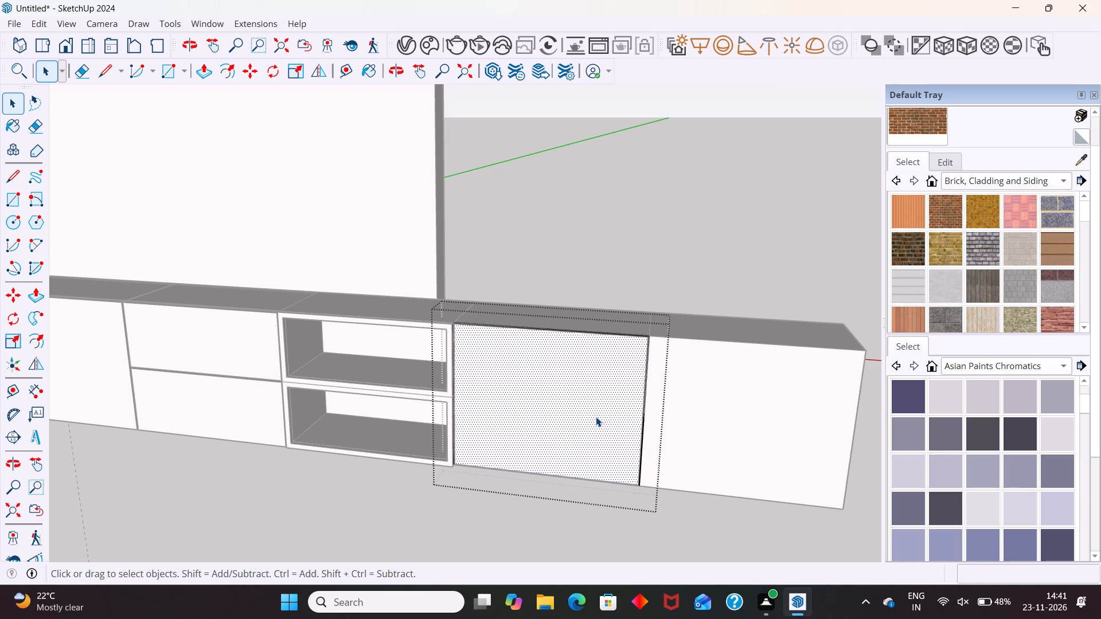
key("f")
left_click(612, 401)
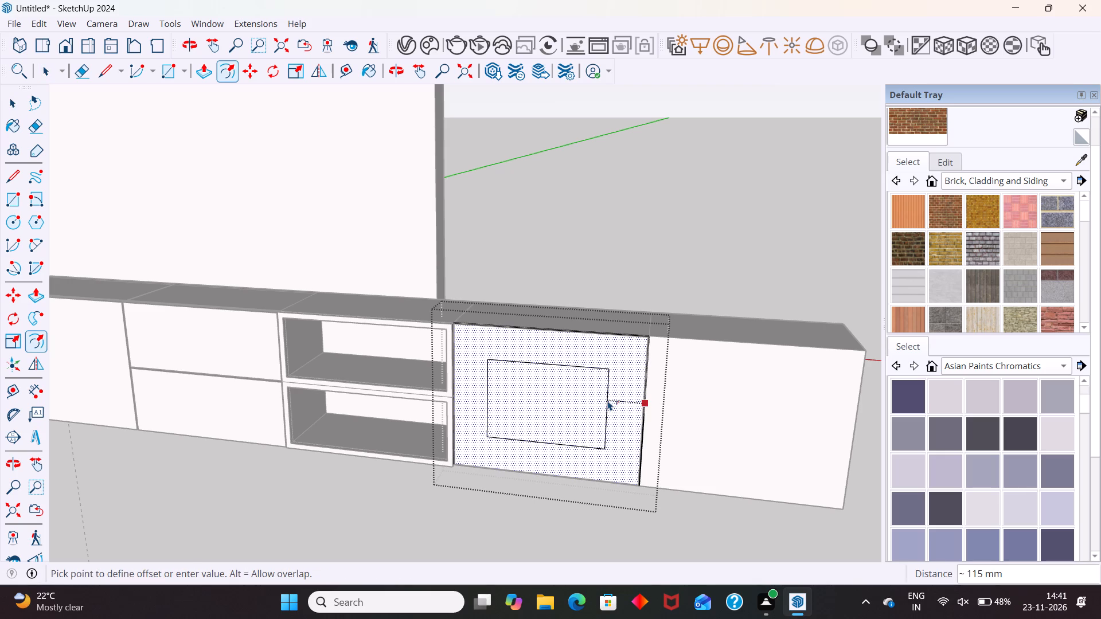
key("3")
key("Return")
key("space")
Extrude the inset face on the fourth section's front by 18 mm to form the shutter, and leave its group.
left_click(602, 399)
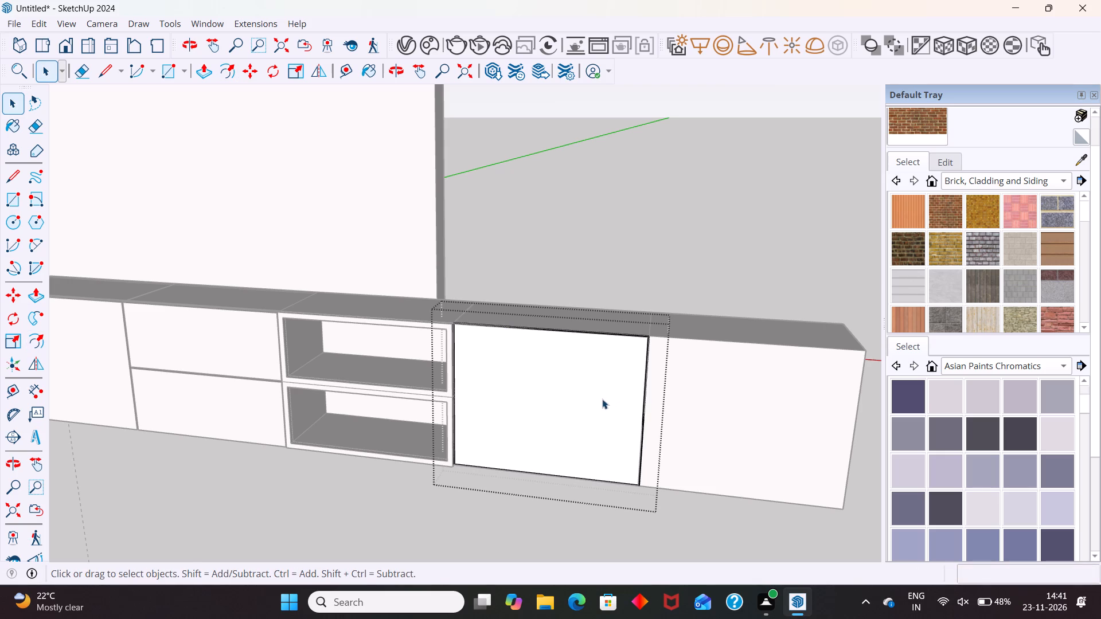
key("p")
left_click(600, 399)
type("18")
key("Return")
key("space")
left_click(768, 390)
Open the box unit group and offset the outline of the fifth section's front face inward by 3 mm.
scroll(306, 334, "down", 7)
scroll(566, 382, "up", 6)
triple_click(481, 374)
left_click(497, 373)
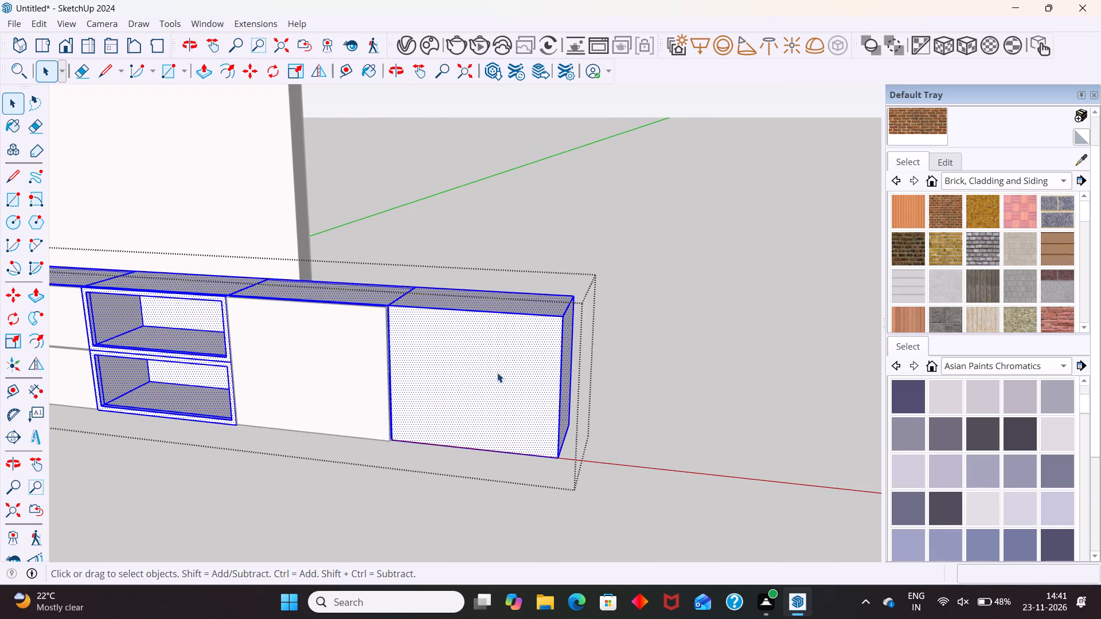
scroll(489, 359, "up", 5)
key("f")
left_click(561, 360)
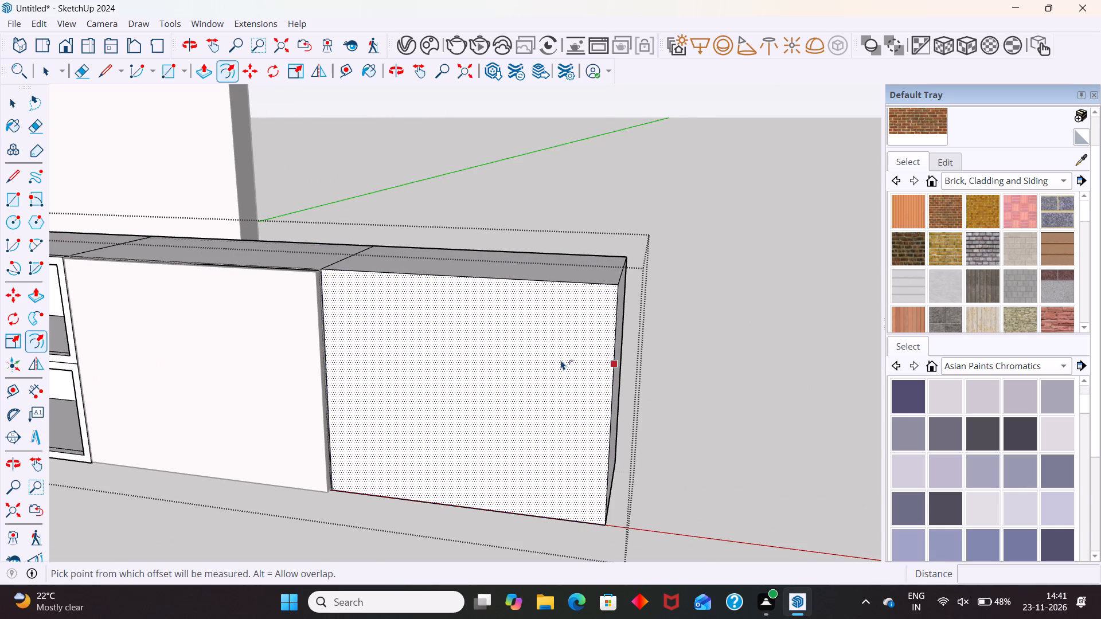
key("3")
key("Return")
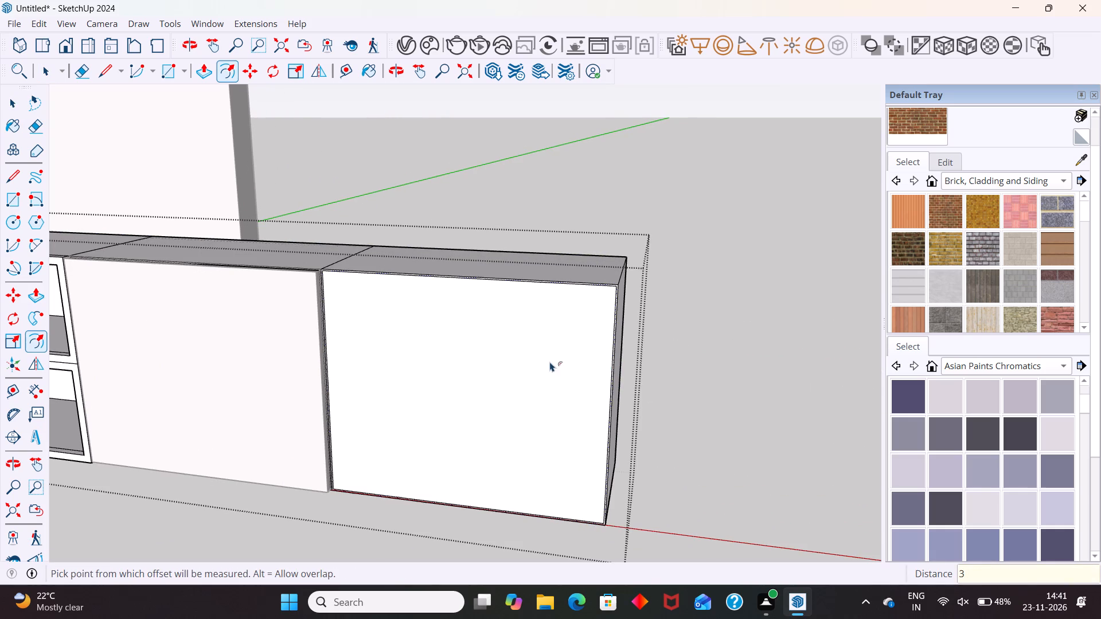
key("space")
key("space")
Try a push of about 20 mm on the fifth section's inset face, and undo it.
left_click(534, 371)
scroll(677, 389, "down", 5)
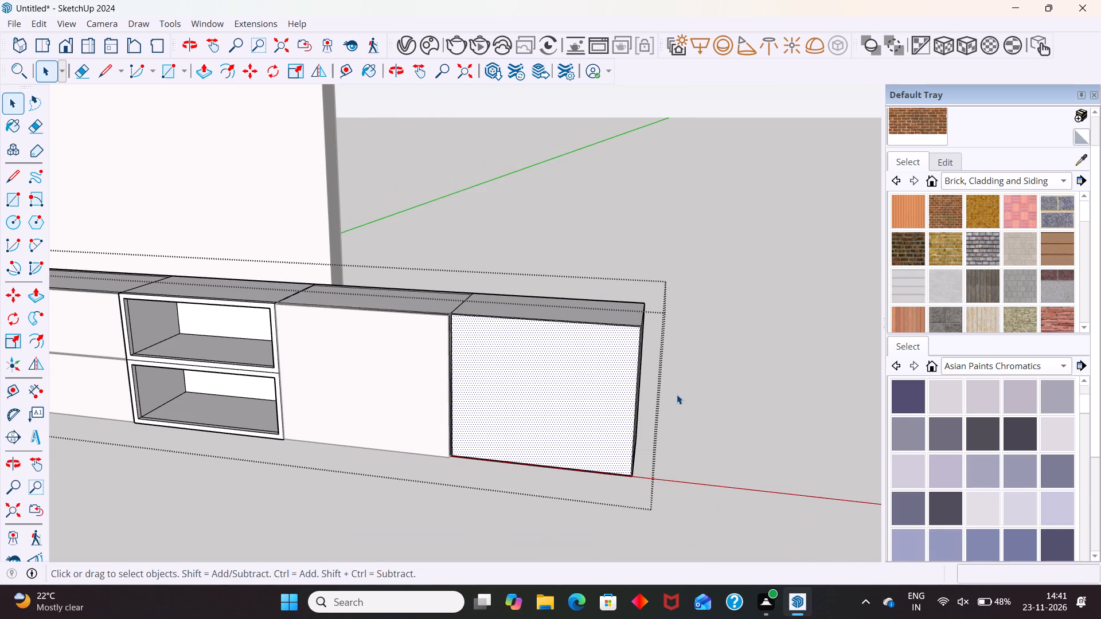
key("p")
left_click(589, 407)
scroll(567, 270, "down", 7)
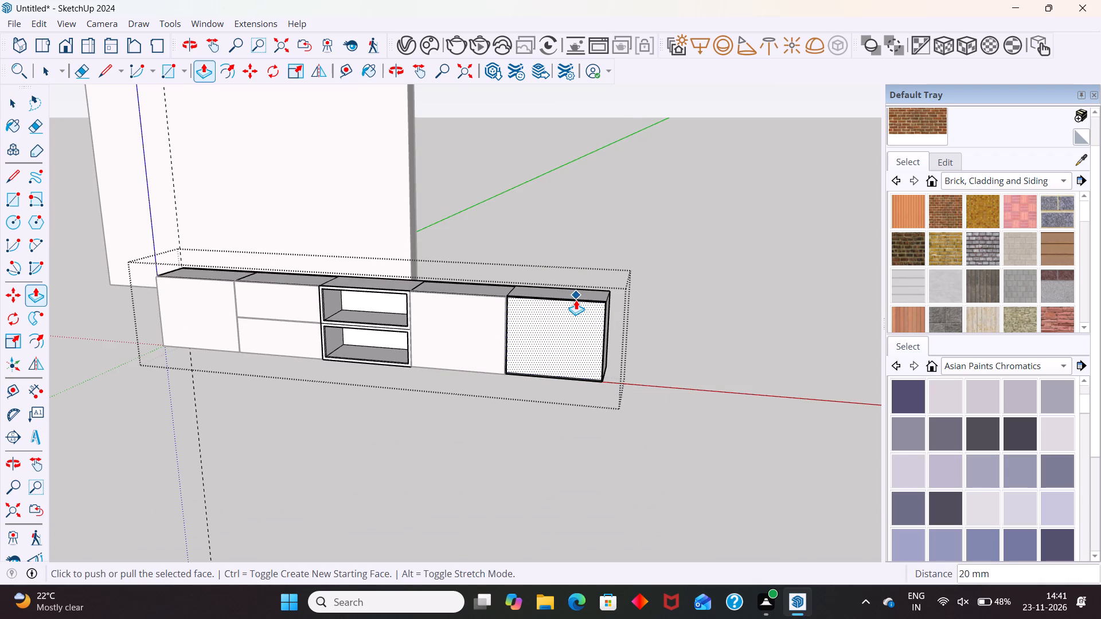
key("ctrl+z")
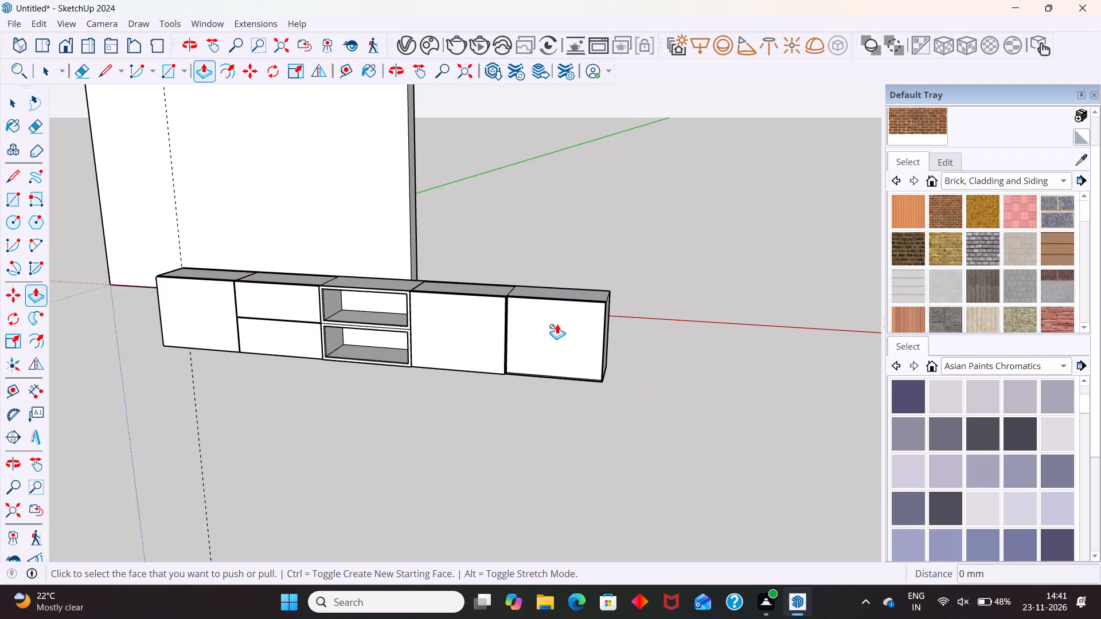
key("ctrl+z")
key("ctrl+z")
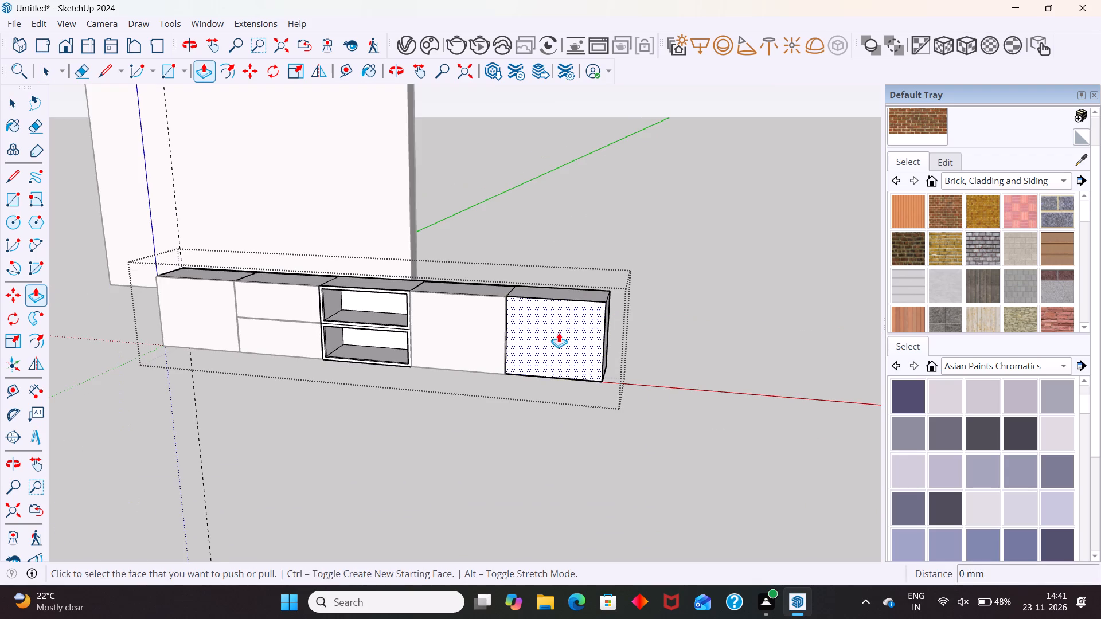
Push the fifth section's inset face 282 mm inward to hollow the section, and leave the box unit group.
left_click(560, 334)
left_click(175, 199)
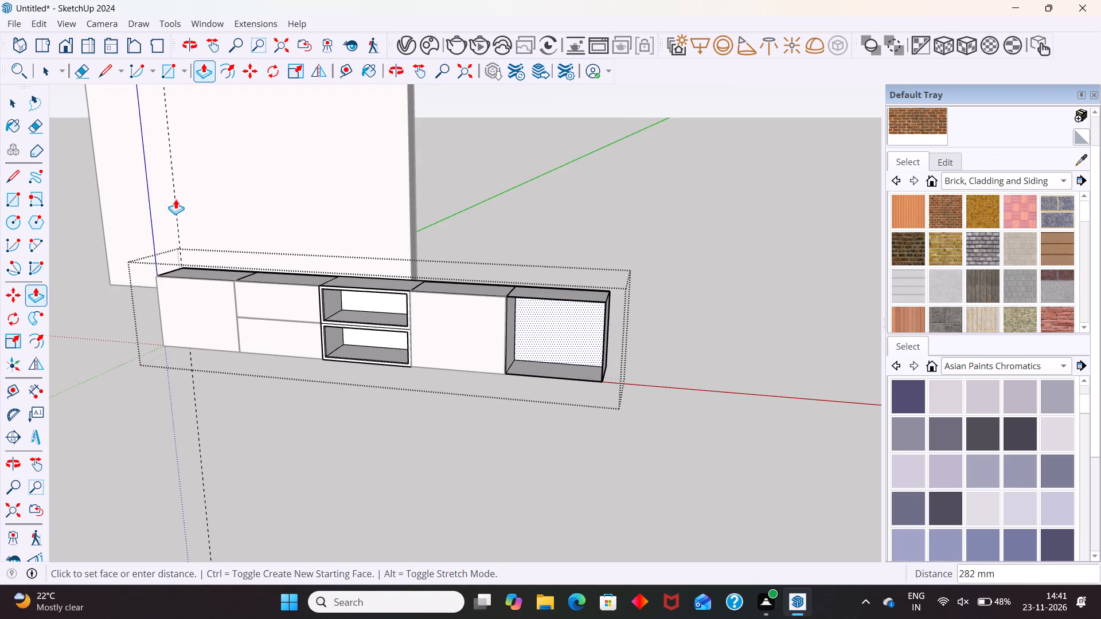
key("space")
left_click(698, 363)
Make a new group and draw a rectangle of about 602 by 505 mm in it, covering the fifth section's front.
scroll(560, 317, "up", 5)
right_click(706, 359)
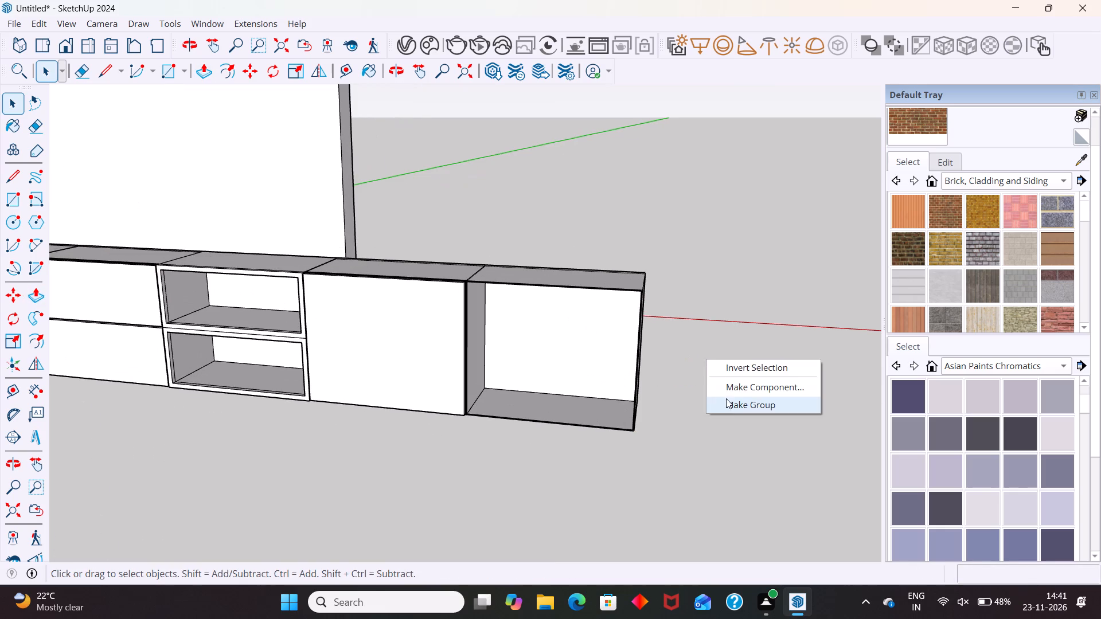
left_click(727, 403)
scroll(524, 326, "up", 4)
key("r")
scroll(458, 277, "up", 6)
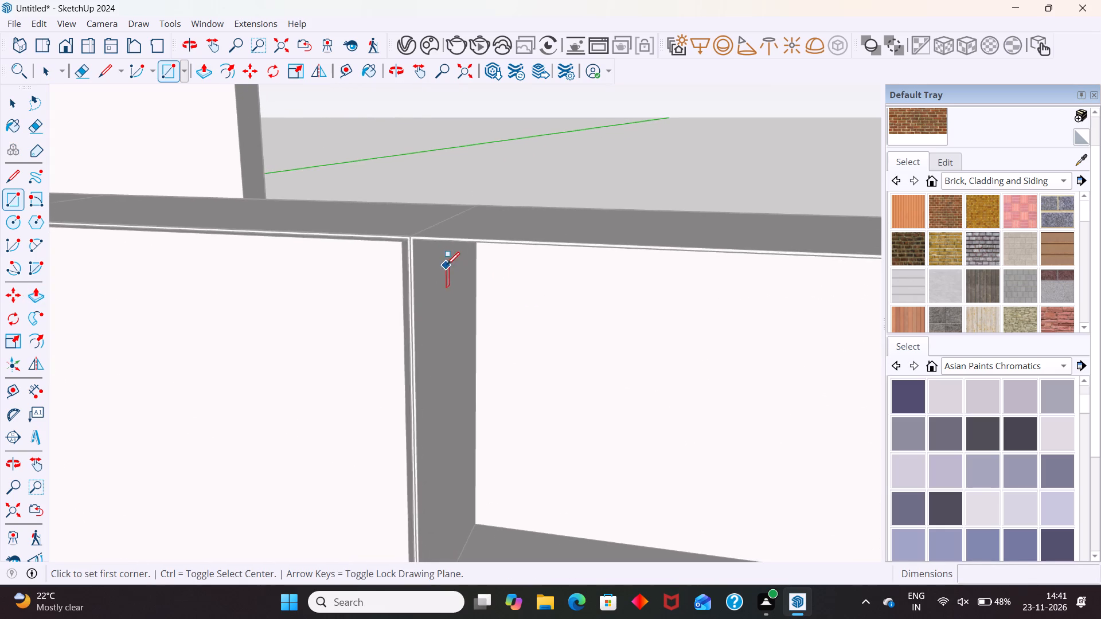
scroll(412, 229, "up", 17)
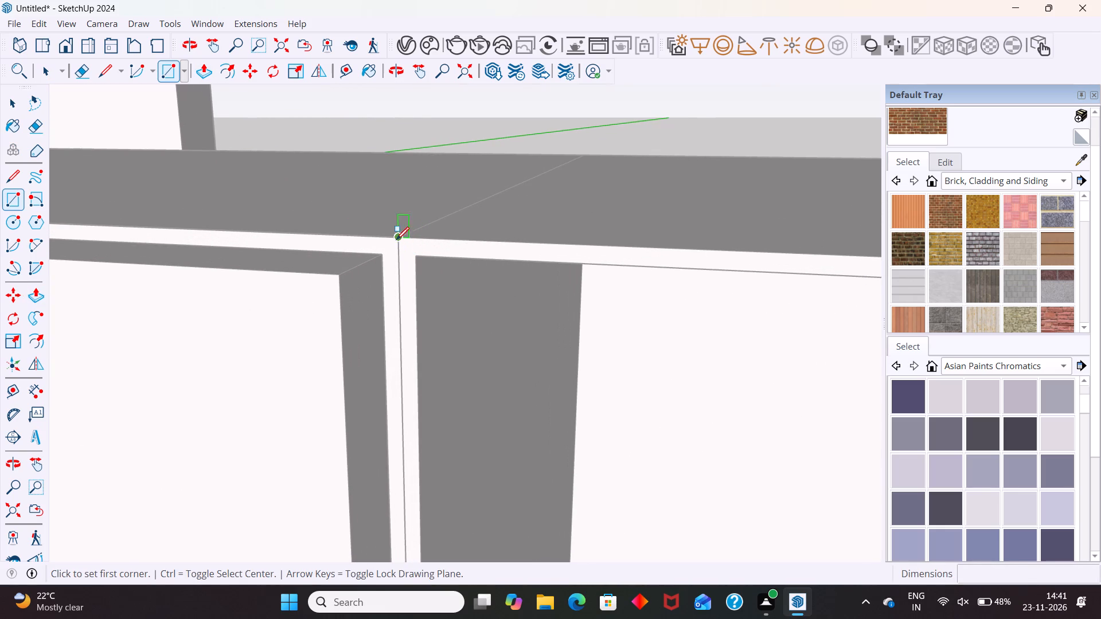
left_click_drag(396, 238, 407, 247)
scroll(512, 304, "down", 20)
scroll(512, 304, "down", 10)
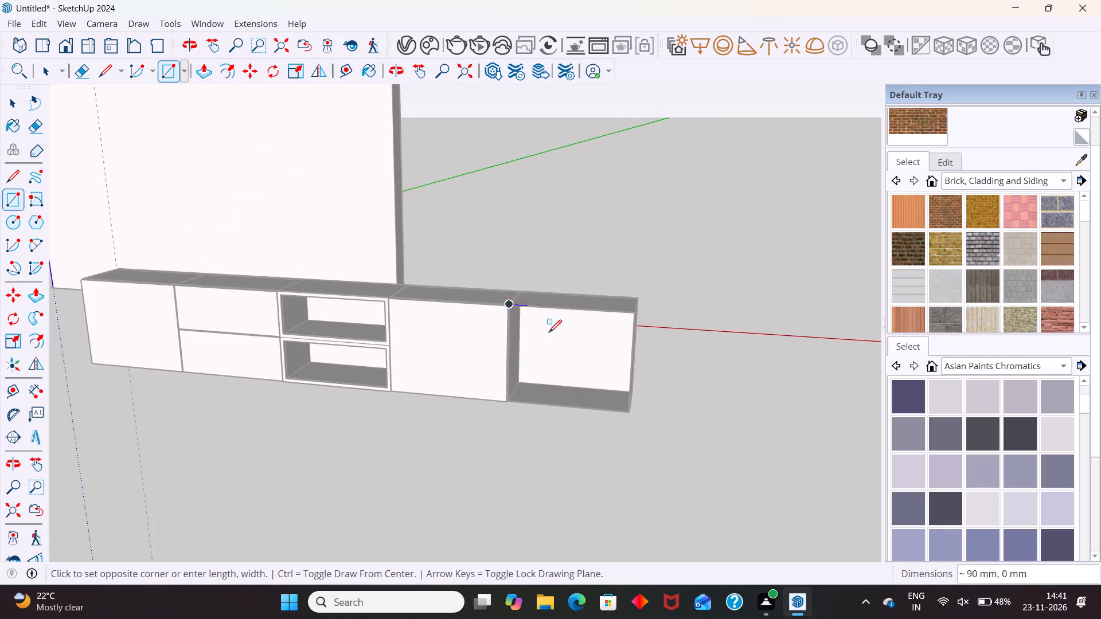
scroll(622, 390, "up", 19)
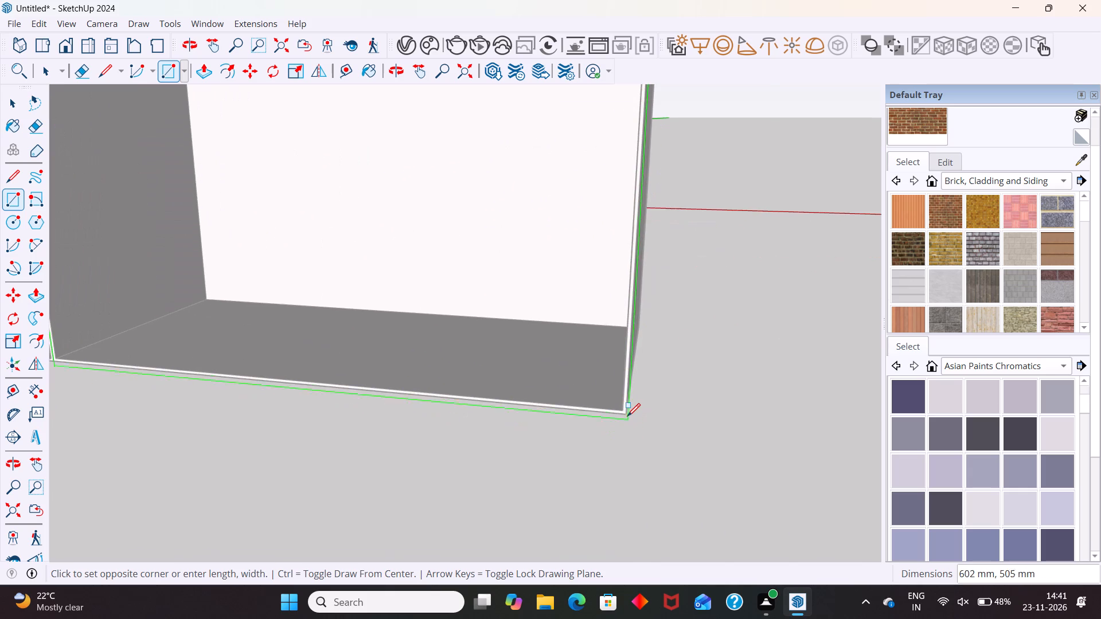
left_click(627, 416)
key("space")
scroll(675, 442, "down", 14)
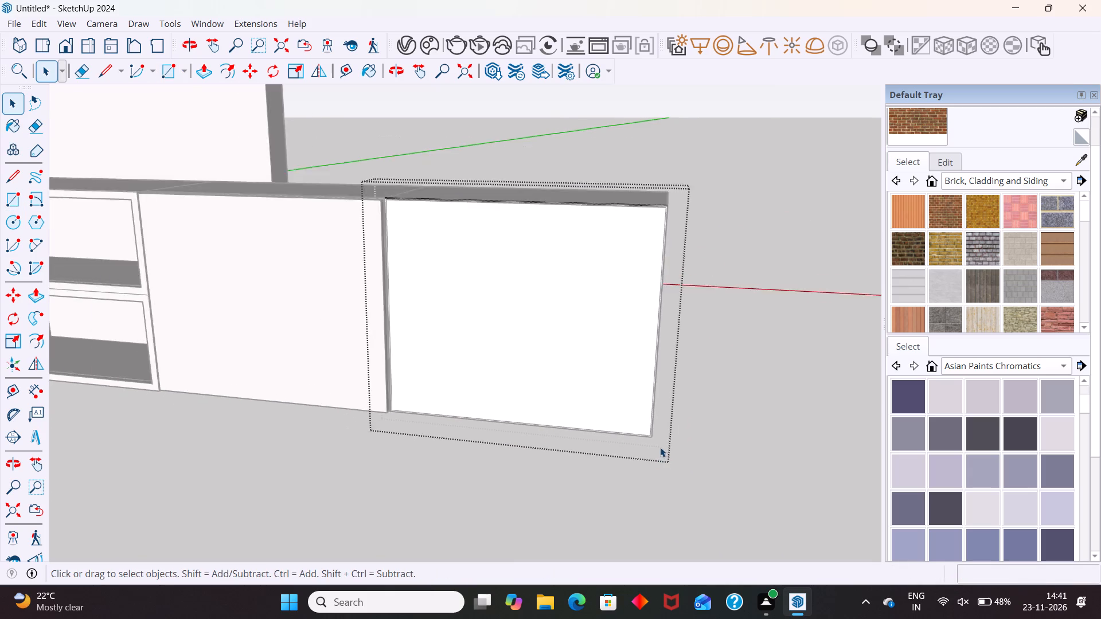
Offset the outline of the rectangle on the fifth section's front inward by 3 mm.
scroll(660, 447, "down", 2)
left_click(589, 372)
key("f")
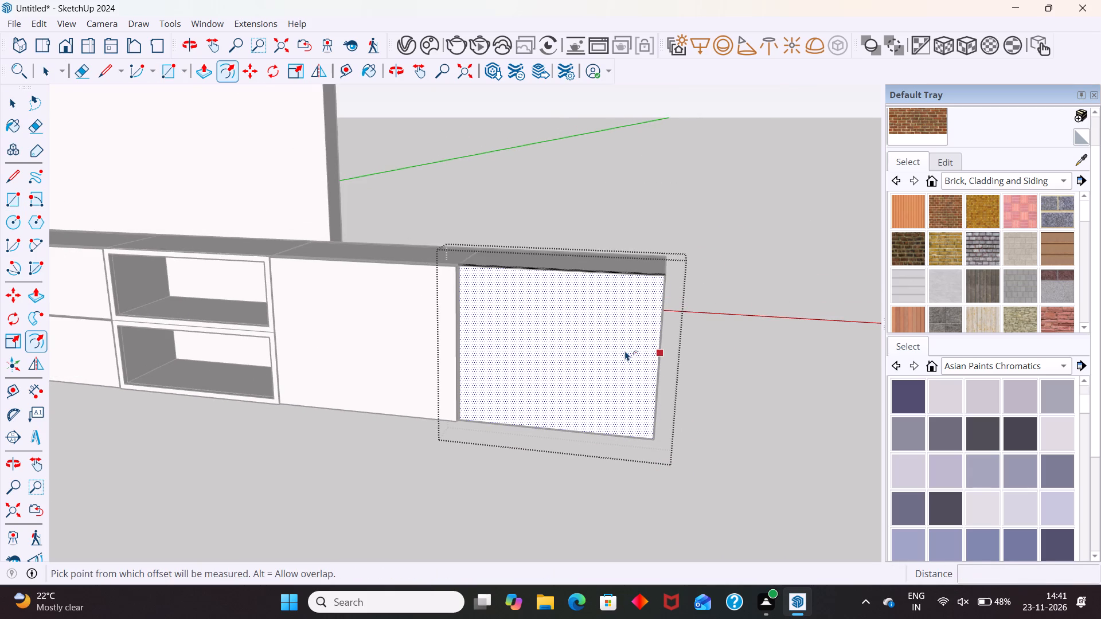
left_click(626, 351)
key("3")
key("Return")
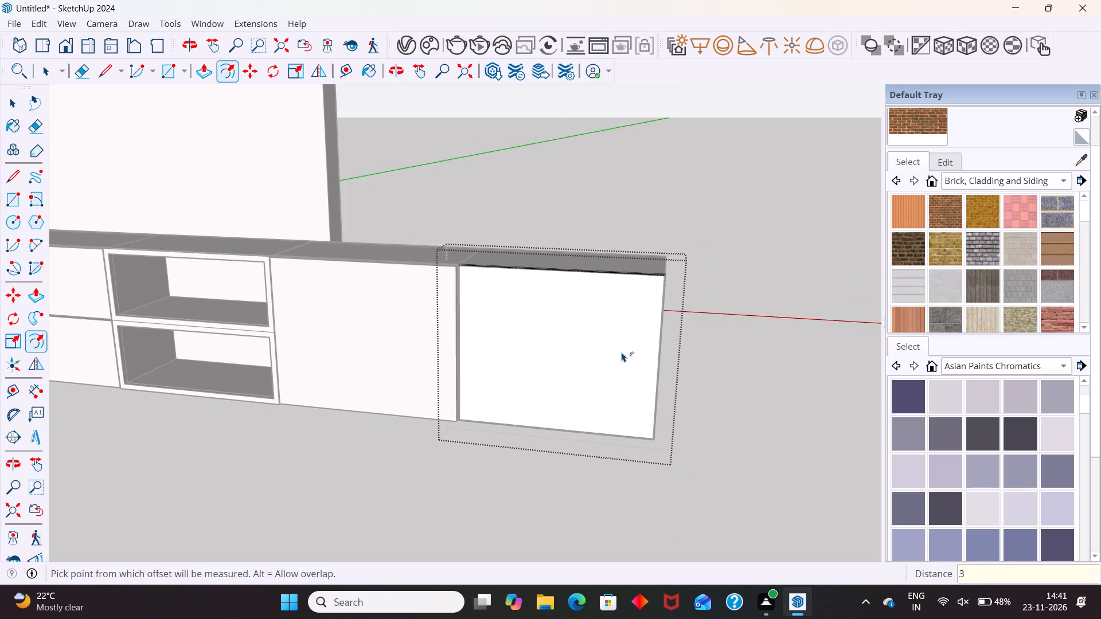
Pull the fifth section's inset shutter face out 18 mm, and leave the shutter group.
key("space")
left_click(607, 356)
key("p")
left_click(607, 357)
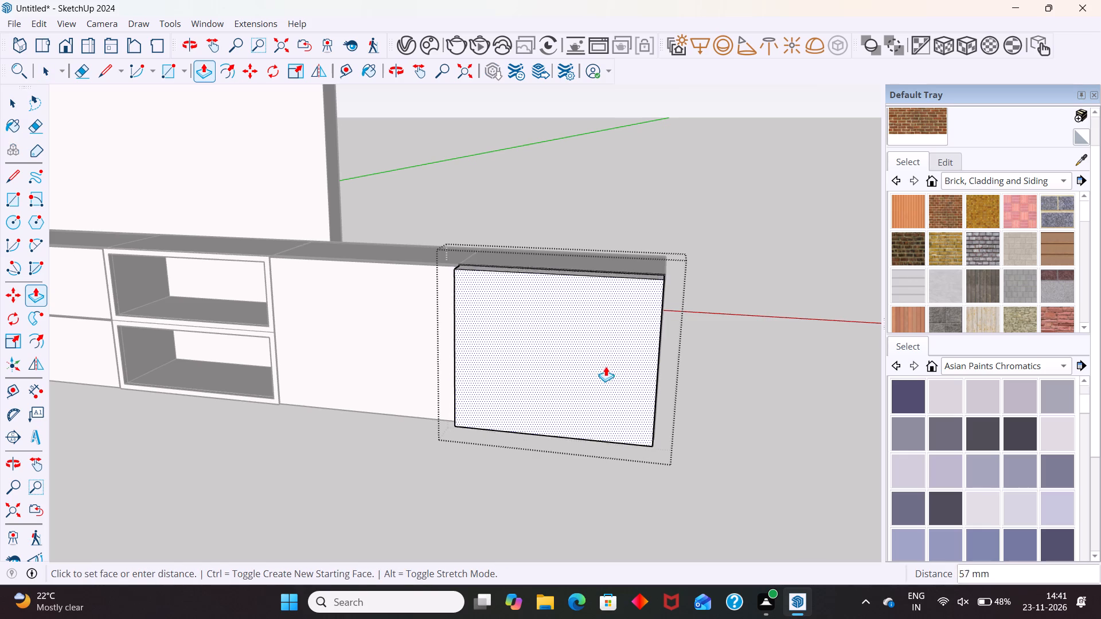
type("18")
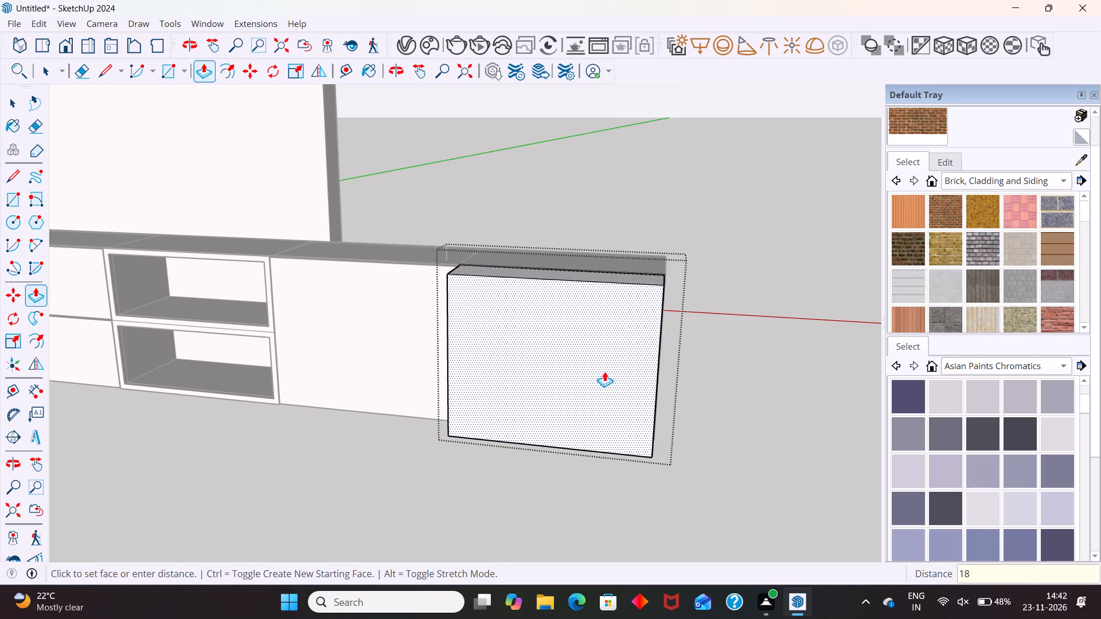
key("Return")
key("space")
left_click(723, 347)
Examine the five-section box unit and its shutters from the end, the top and the front.
scroll(504, 362, "down", 7)
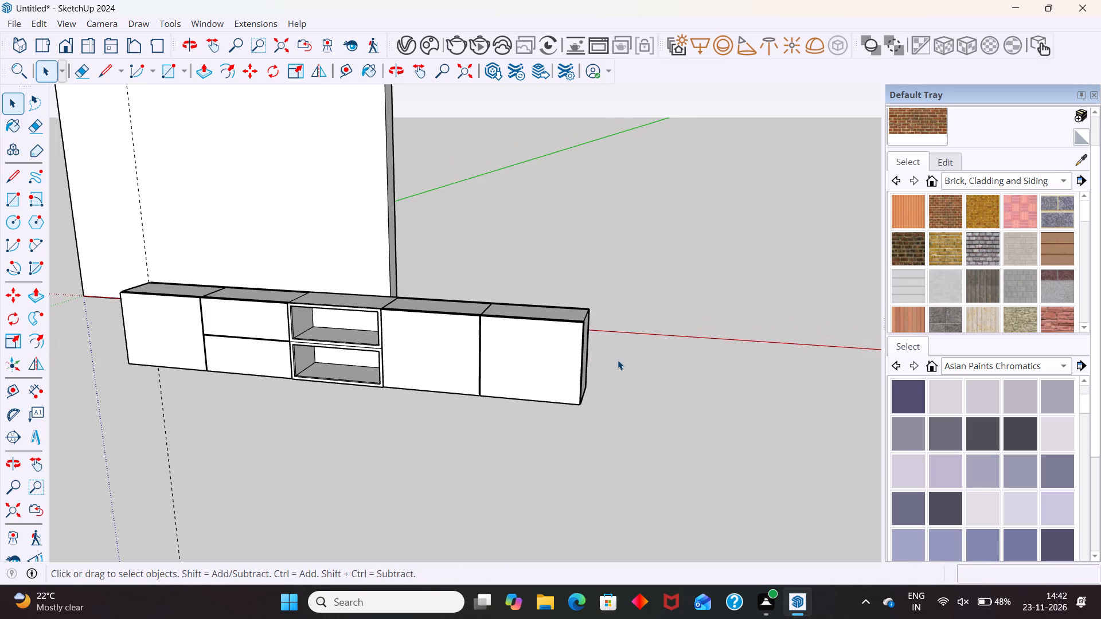
middle_click_drag(619, 360, 605, 382)
middle_click_drag(584, 387, 341, 390)
scroll(465, 349, "up", 7)
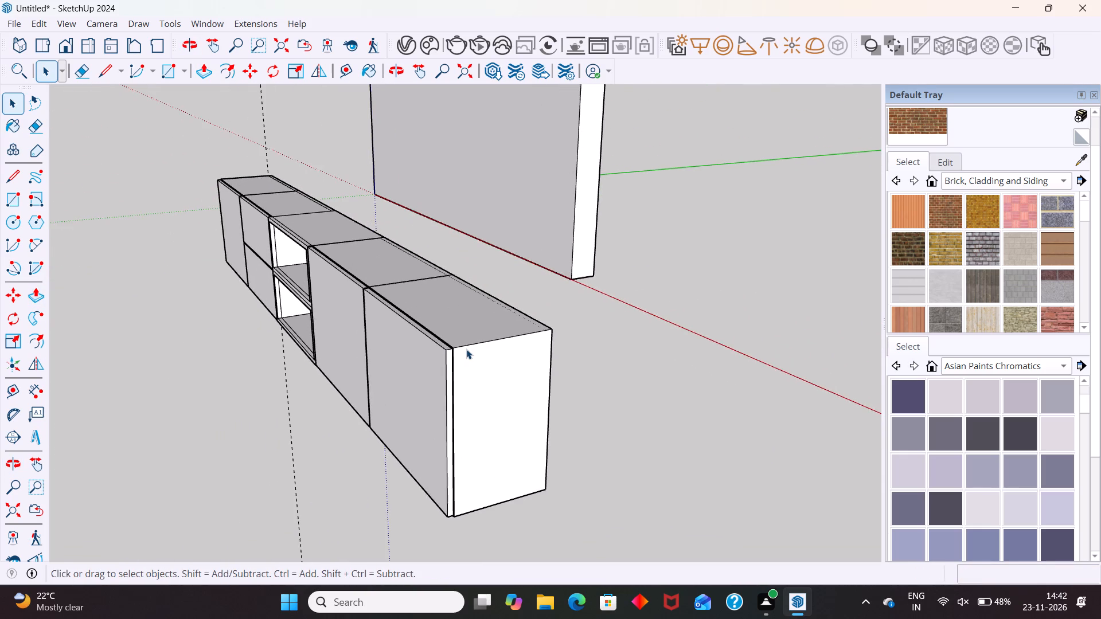
scroll(467, 351, "up", 6)
middle_click_drag(398, 394, 468, 430)
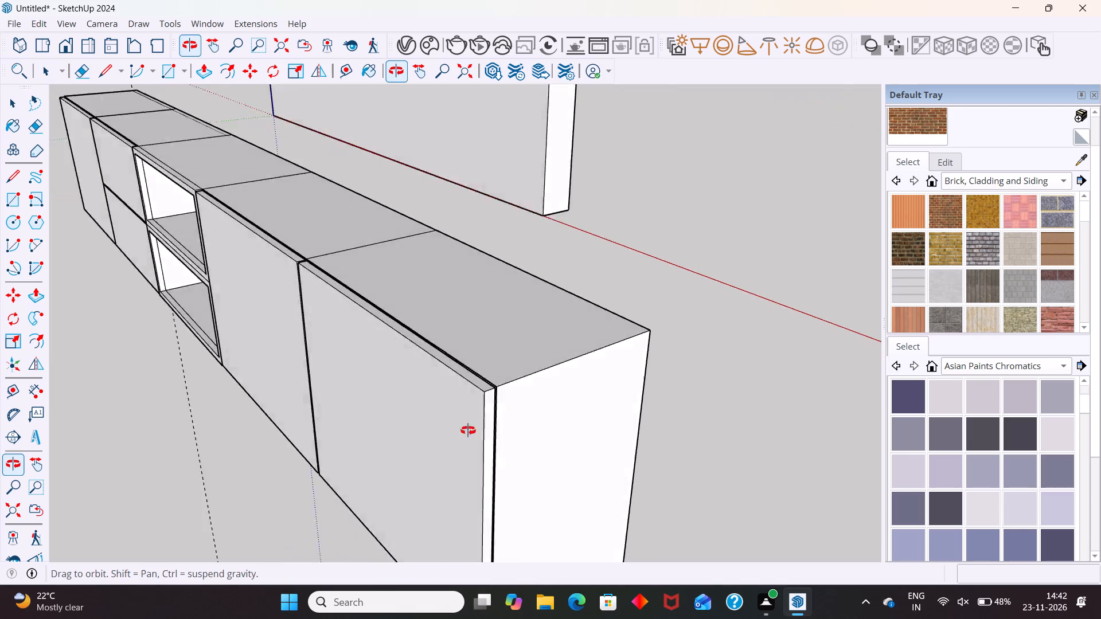
middle_click_drag(468, 430, 601, 418)
scroll(611, 402, "down", 10)
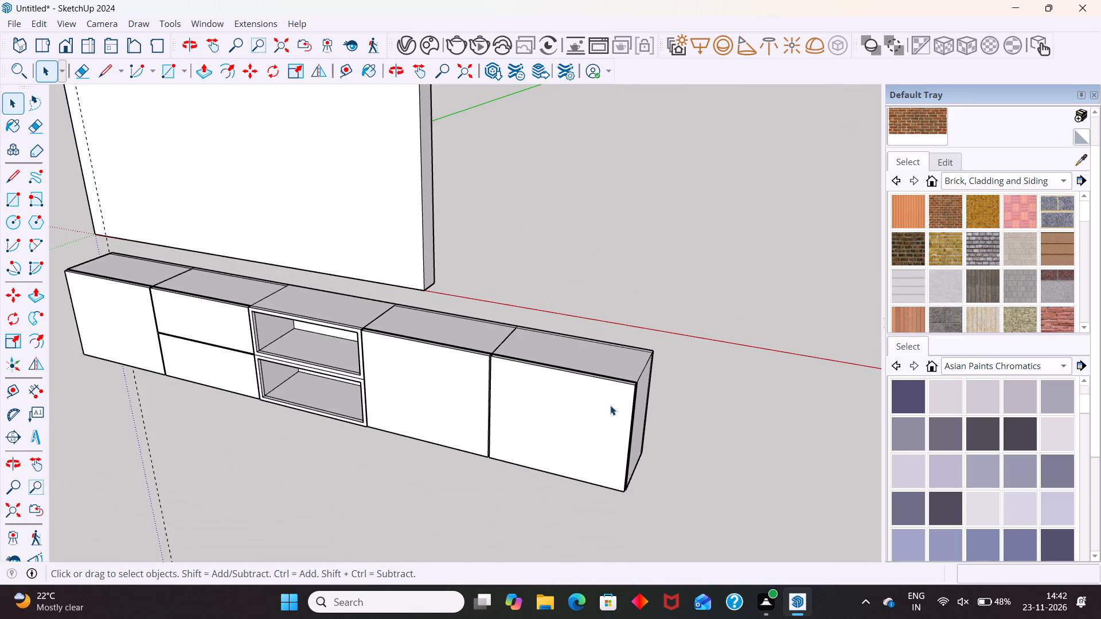
scroll(612, 401, "down", 7)
scroll(298, 348, "up", 4)
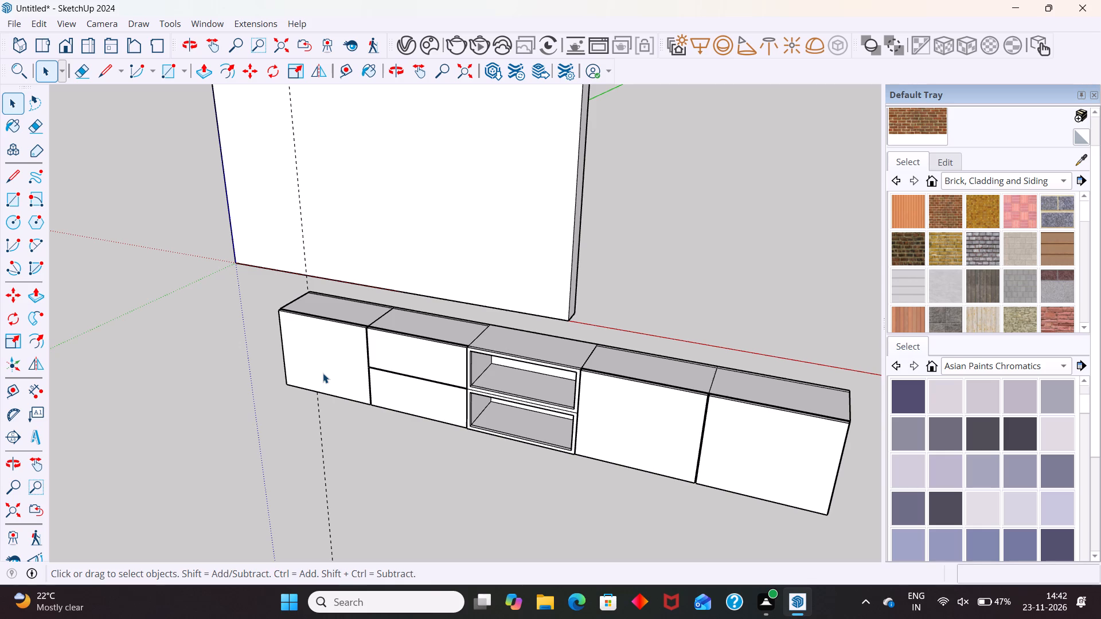
Open the box unit group, delete the vertical dashed guide line at its first section, and leave the group.
scroll(559, 261, "down", 3)
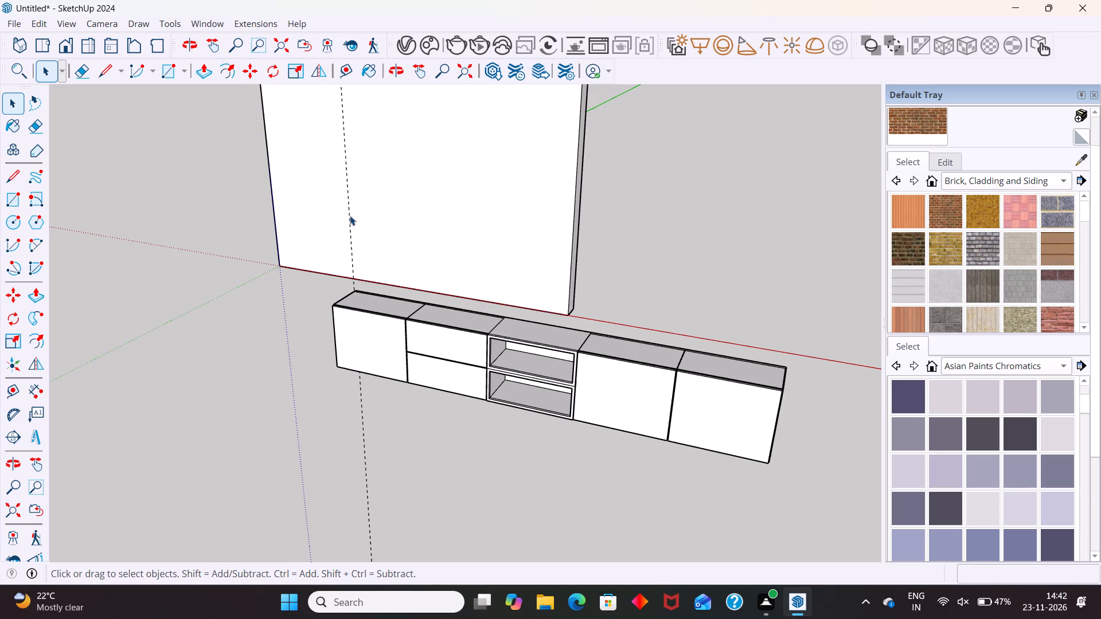
double_click(352, 222)
left_click(351, 222)
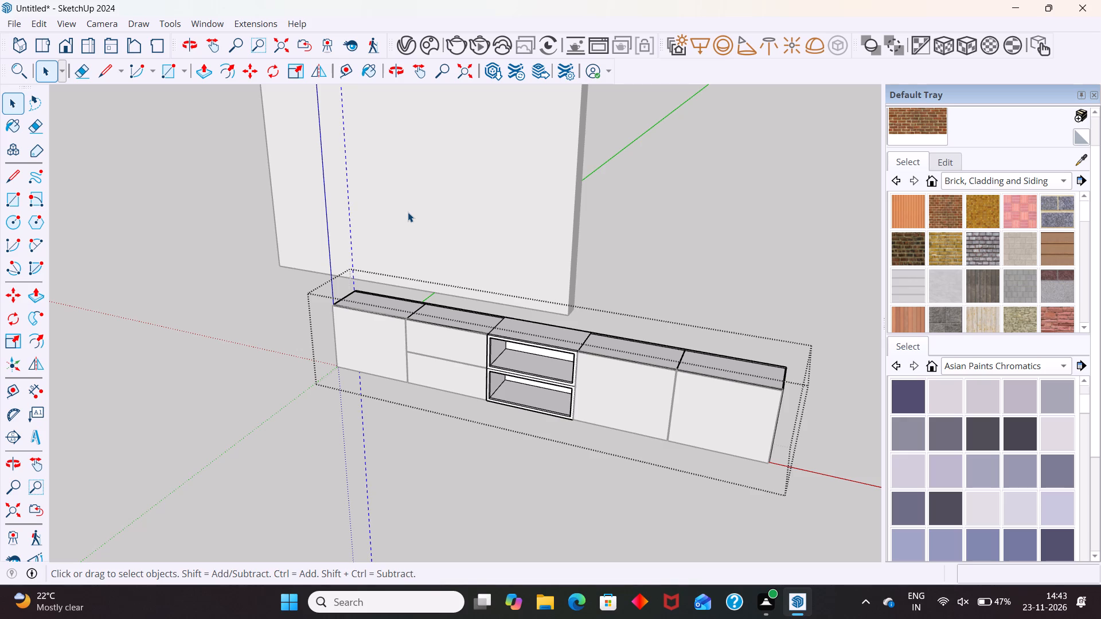
key("Delete")
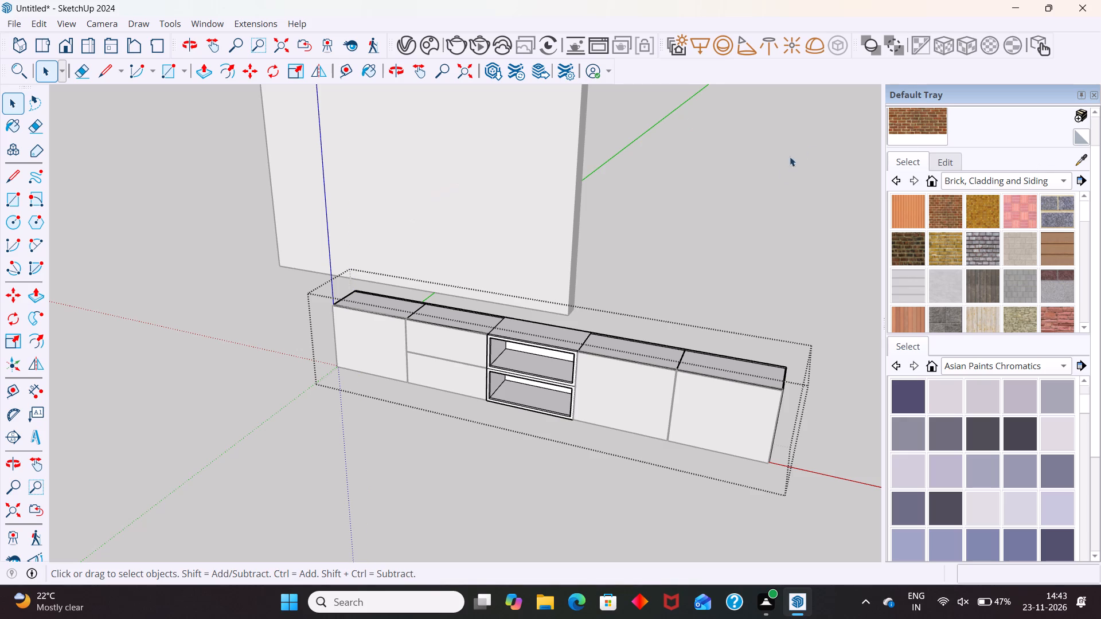
scroll(777, 236, "down", 4)
left_click(698, 416)
scroll(725, 202, "down", 4)
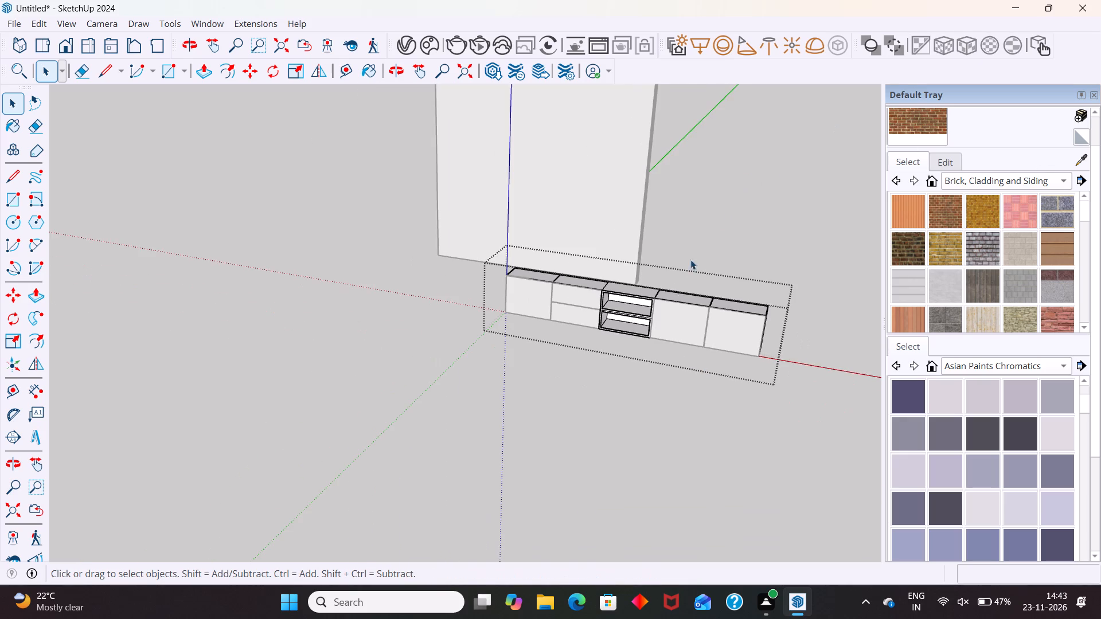
left_click(605, 391)
Select the whole box unit with its shutters and drawer fronts, and move it from its lower back end corner to the wall panel's bottom front corner.
scroll(477, 287, "up", 1)
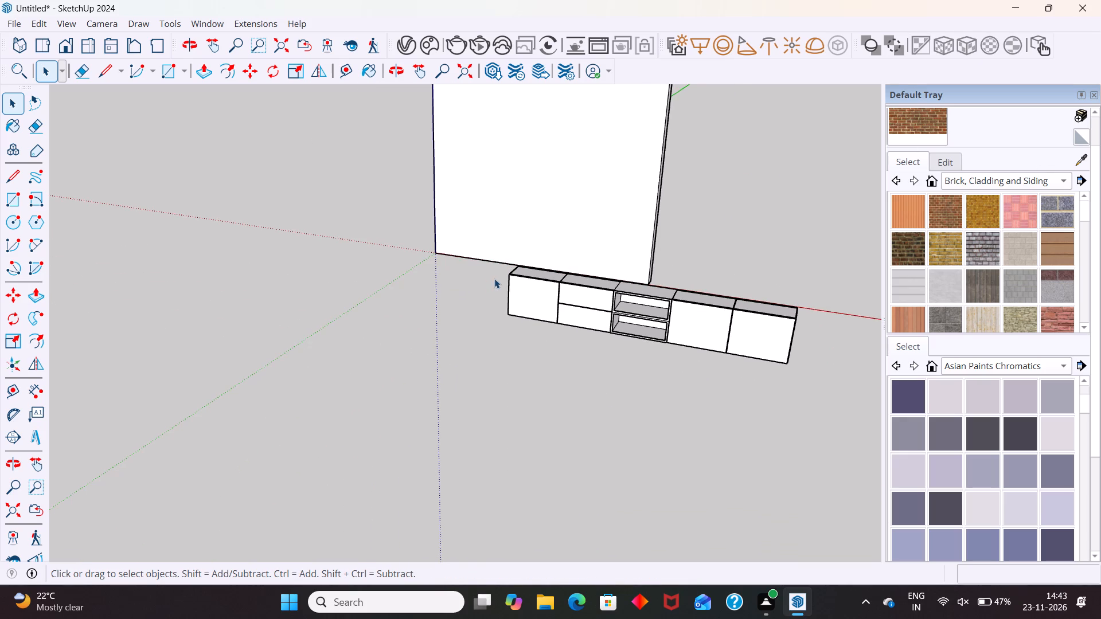
left_click_drag(490, 260, 814, 437)
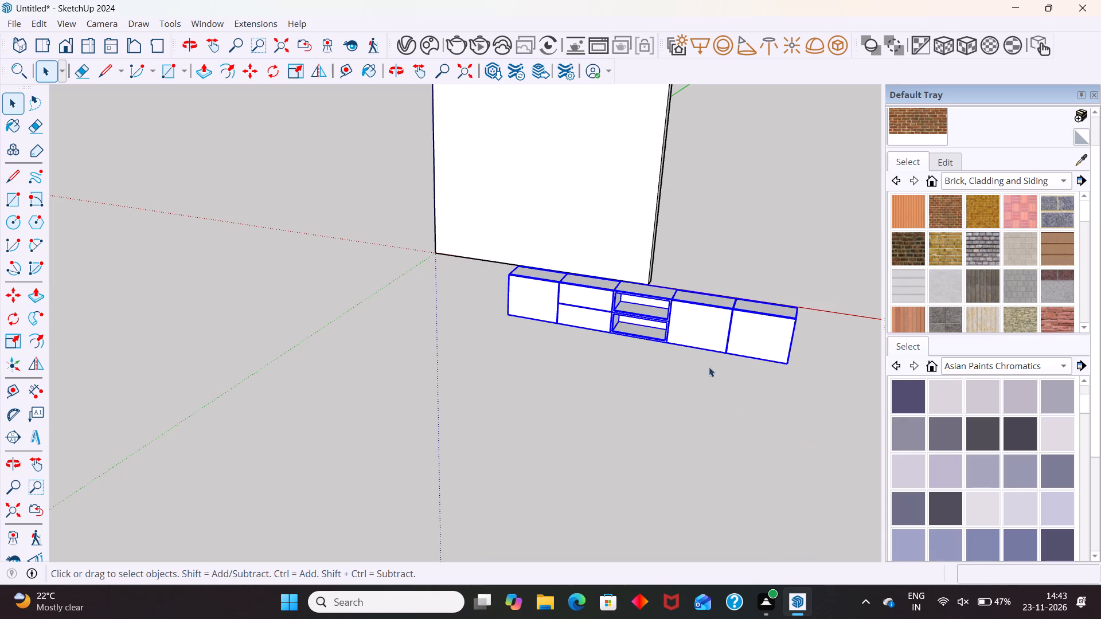
scroll(610, 297, "down", 5)
middle_click_drag(746, 315, 553, 295)
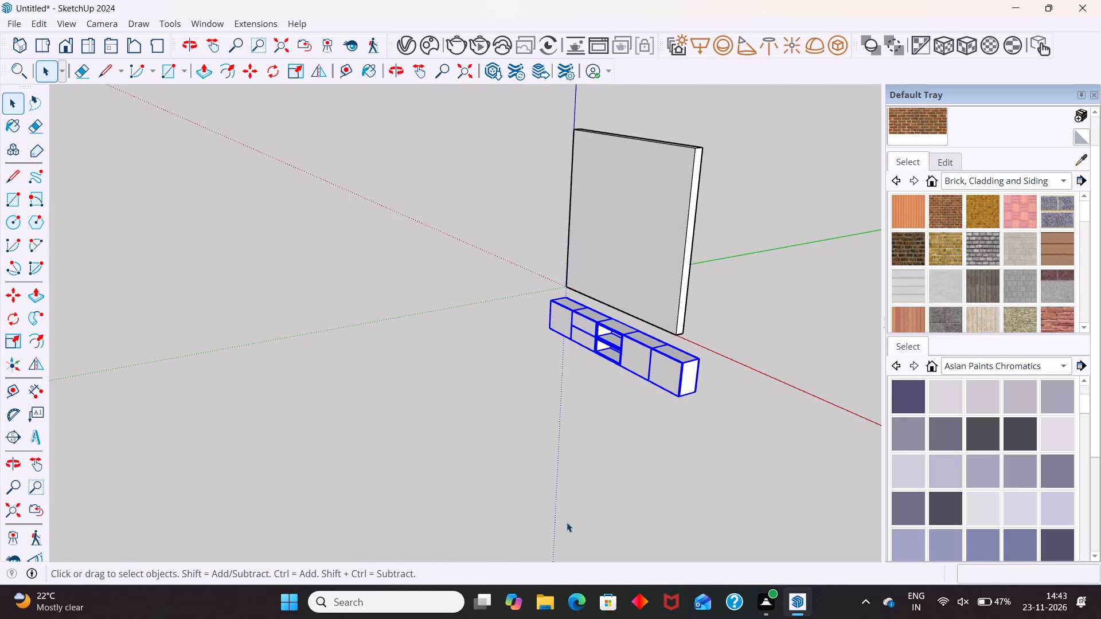
scroll(741, 404, "up", 6)
scroll(684, 385, "up", 4)
middle_click_drag(680, 392, 587, 409)
scroll(633, 402, "up", 2)
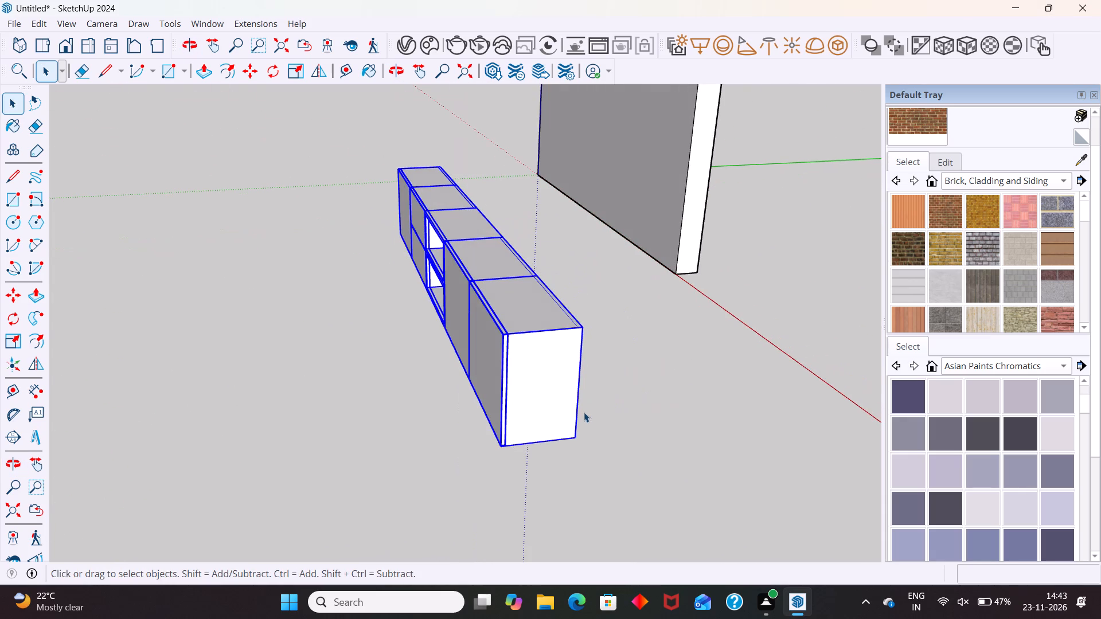
key("m")
left_click(576, 444)
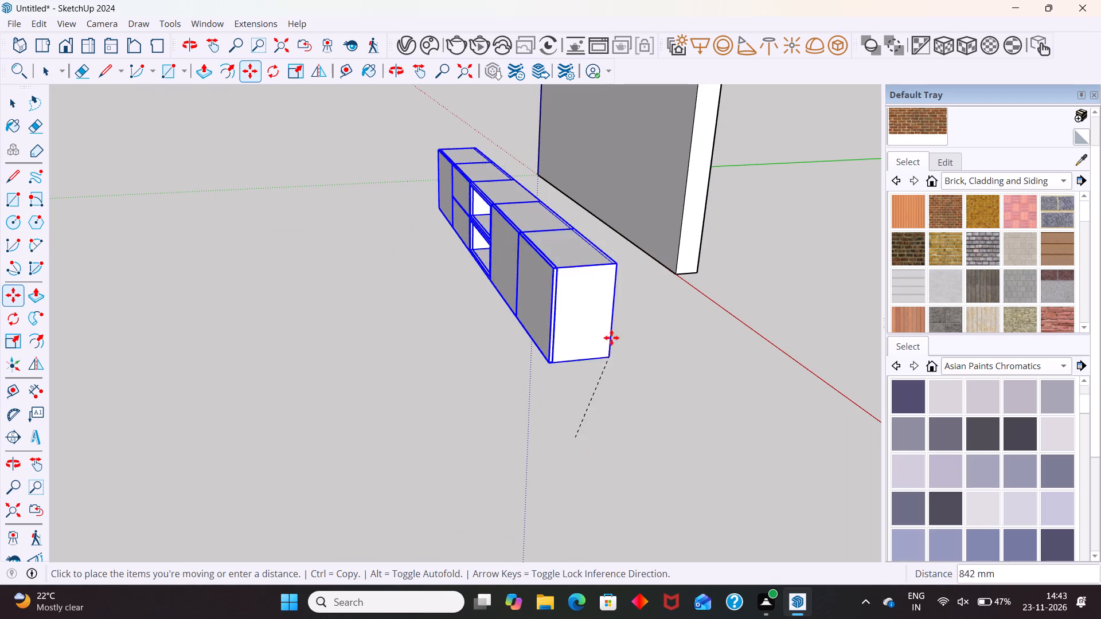
left_click(678, 272)
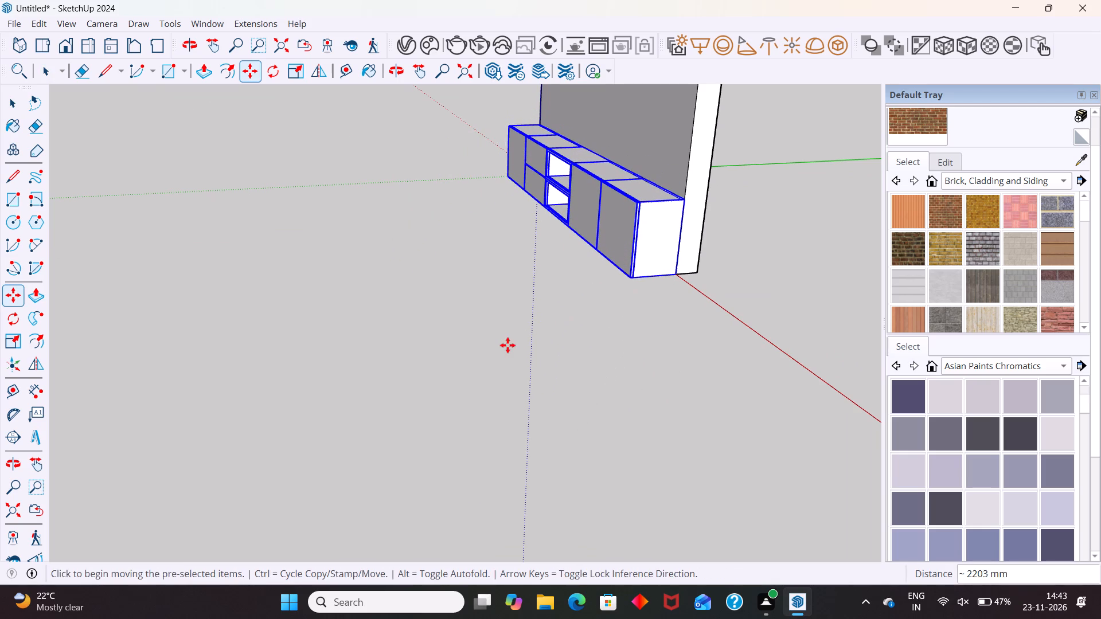
Move the selected box unit 100 mm straight up along the wall panel's face.
scroll(508, 352, "down", 4)
scroll(693, 214, "up", 20)
scroll(693, 214, "up", 2)
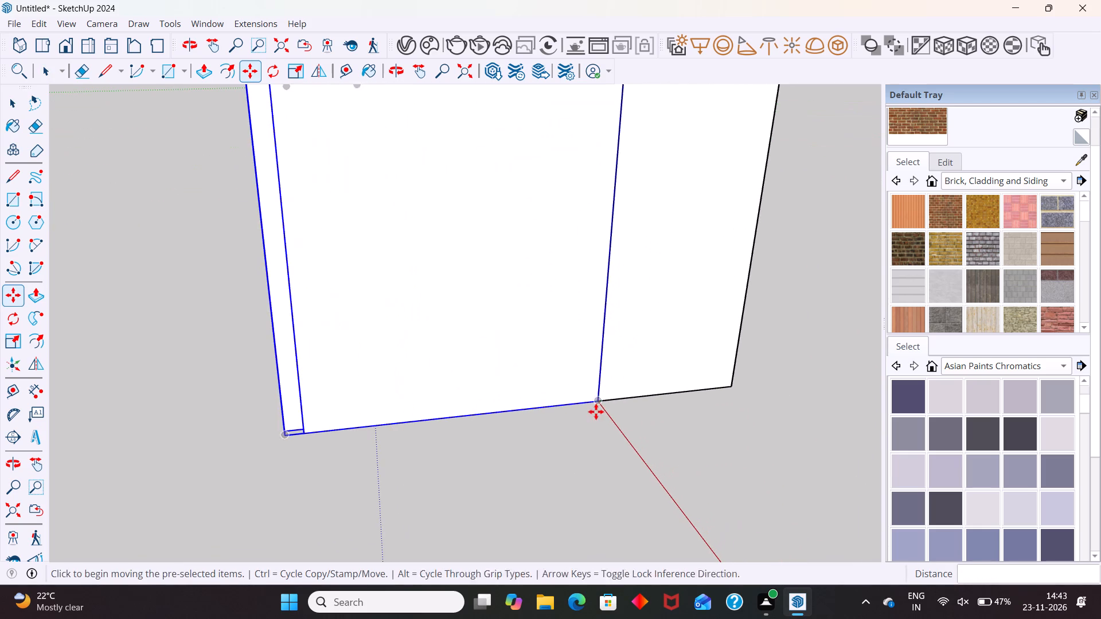
left_click(599, 399)
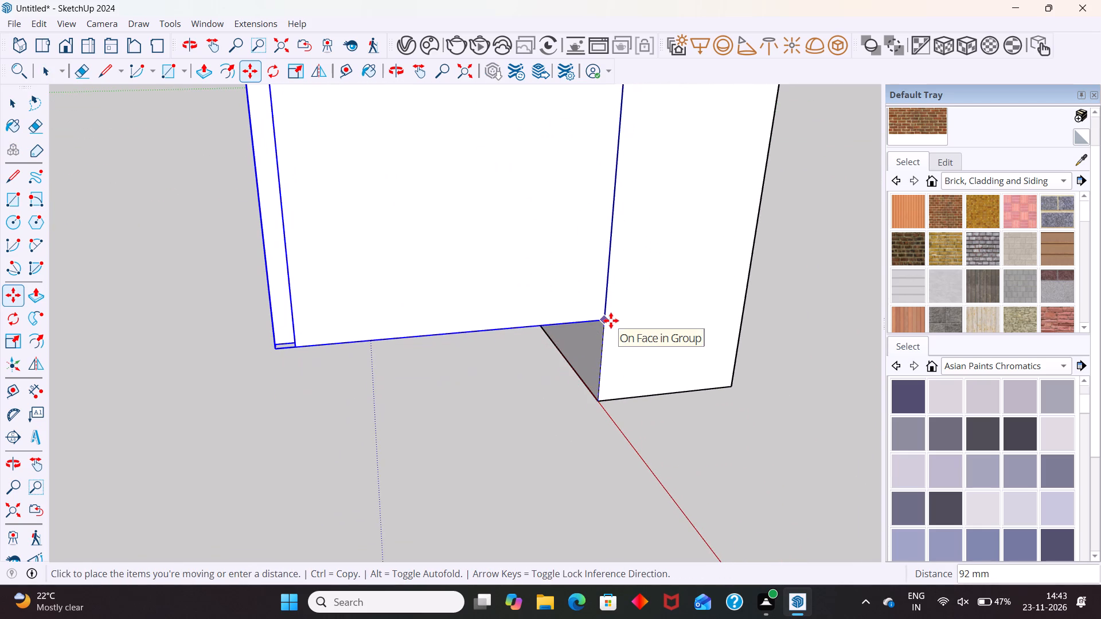
key("Up")
type("100")
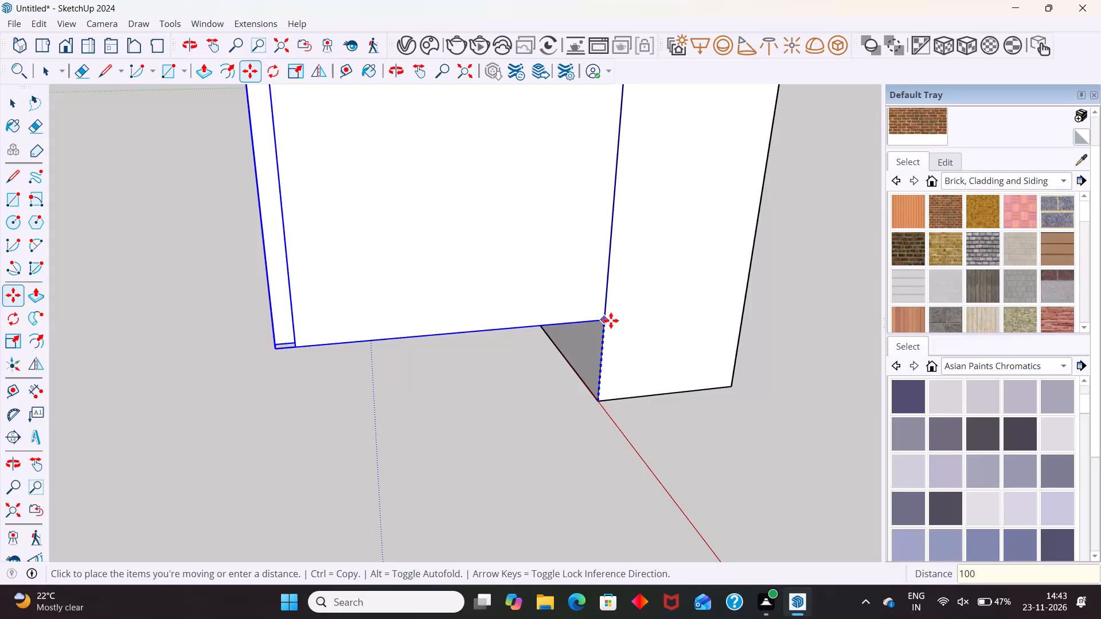
key("Return")
key("space")
Deselect the box unit and examine its placement against the wall panel from several angles.
scroll(600, 378, "down", 20)
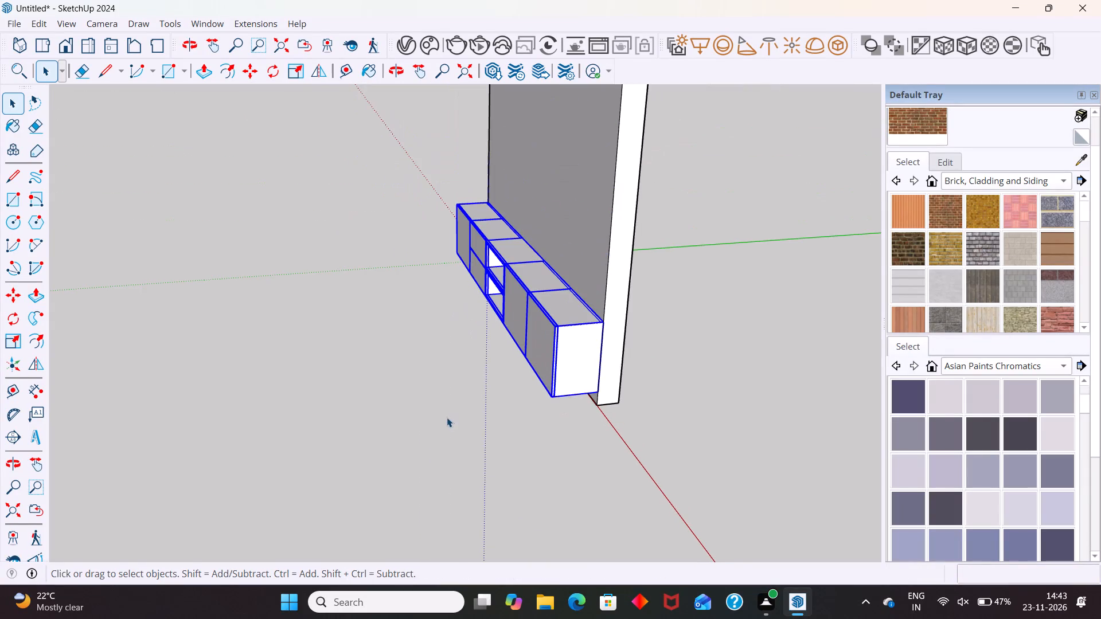
middle_click_drag(454, 418, 682, 371)
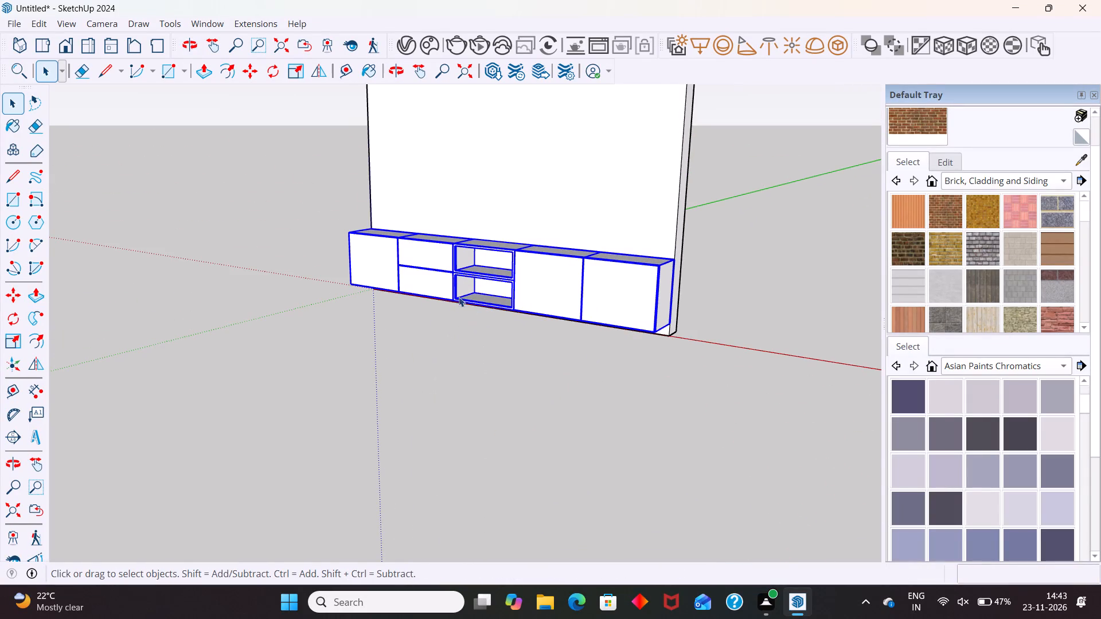
middle_click_drag(302, 324, 458, 316)
scroll(514, 237, "up", 6)
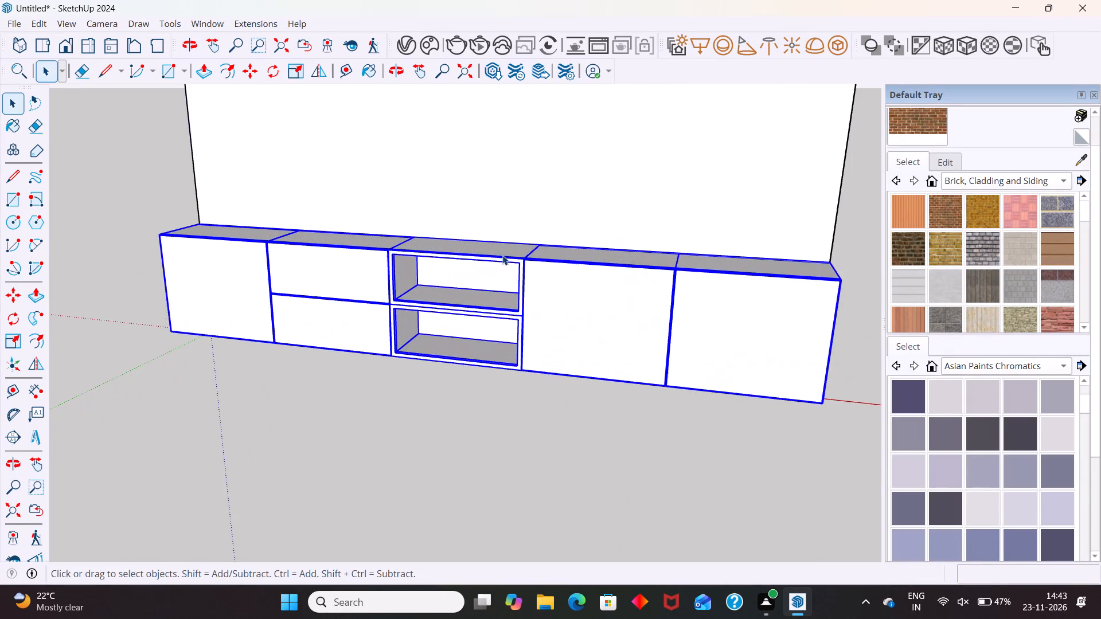
left_click(467, 450)
scroll(469, 447, "down", 14)
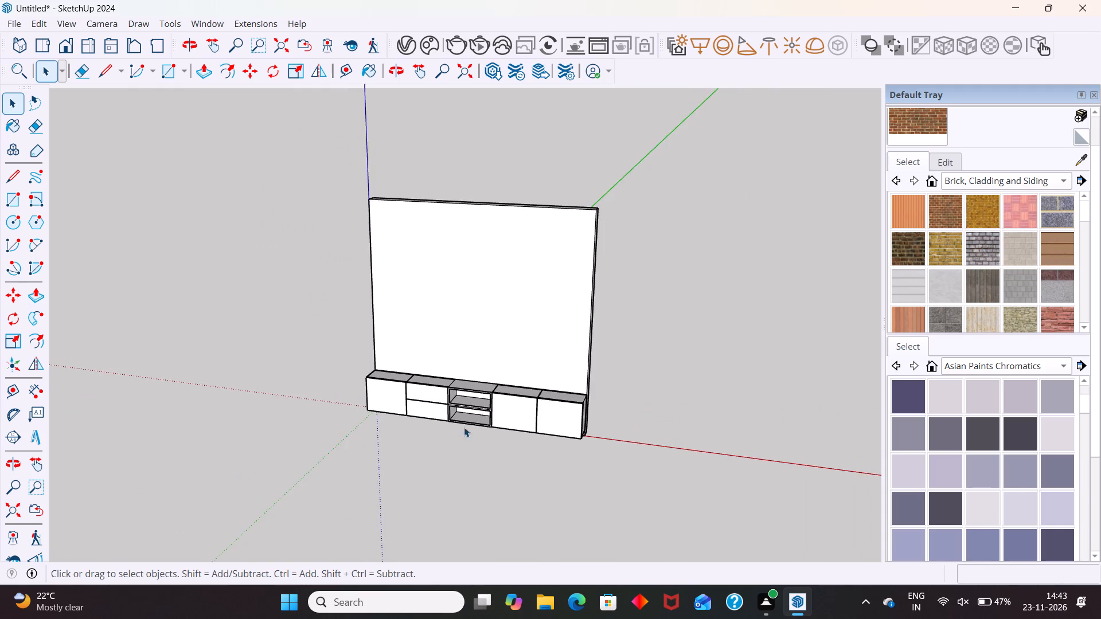
middle_click_drag(468, 427, 504, 427)
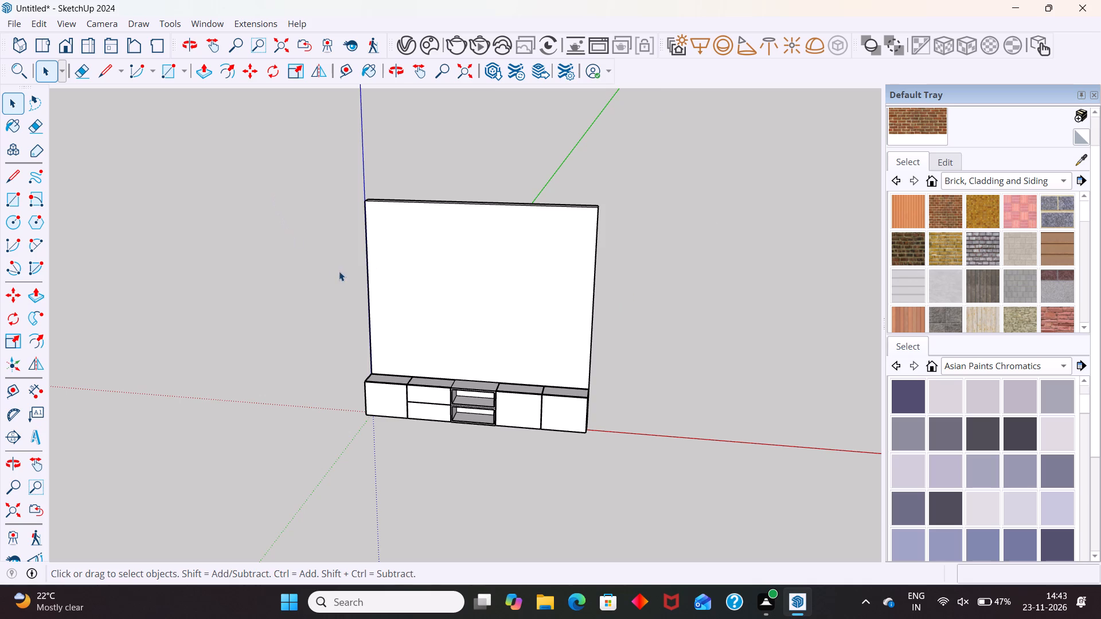
middle_click_drag(348, 273, 446, 296)
scroll(366, 397, "down", 5)
middle_click_drag(389, 393, 468, 374)
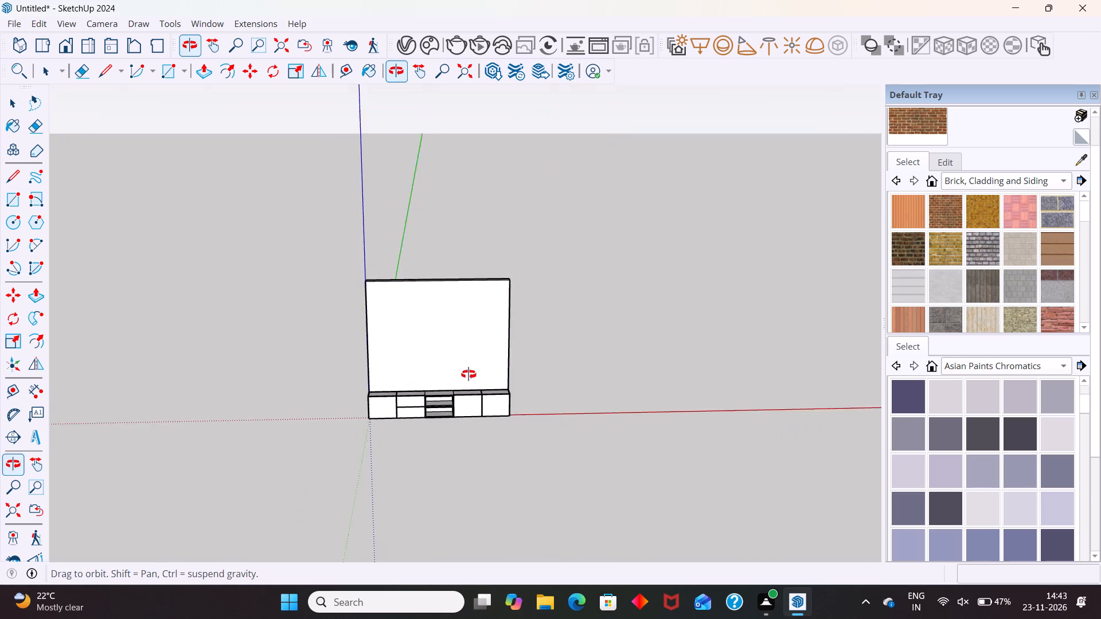
middle_click_drag(468, 374, 492, 357)
scroll(516, 391, "up", 2)
middle_click_drag(547, 422, 518, 429)
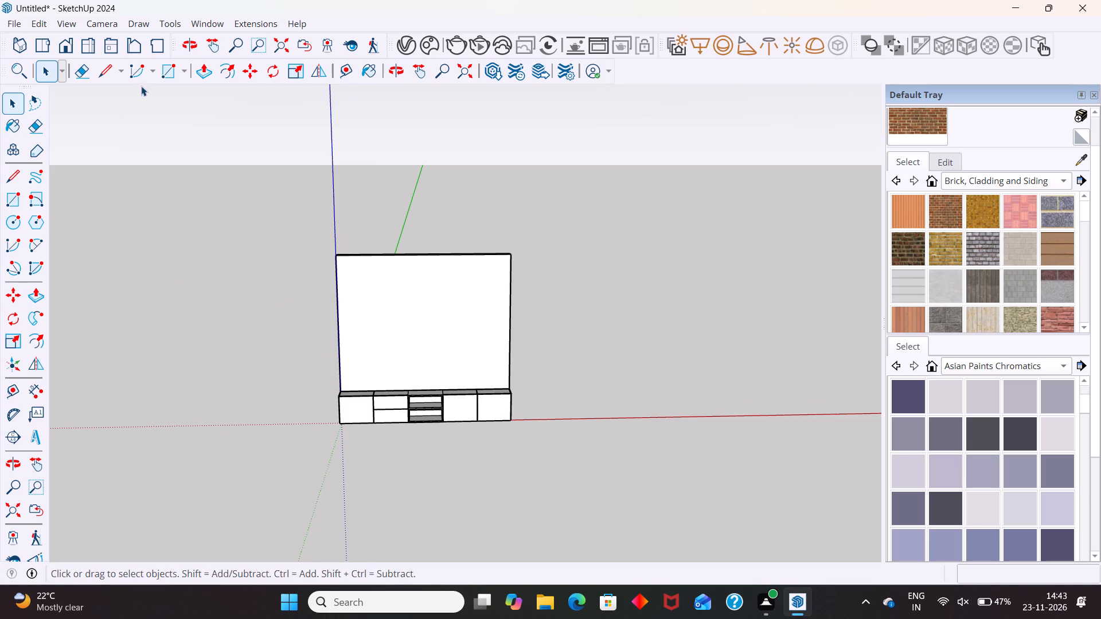
Open the wall panel group for editing.
double_click(388, 327)
scroll(405, 301, "up", 5)
middle_click_drag(409, 324, 412, 350)
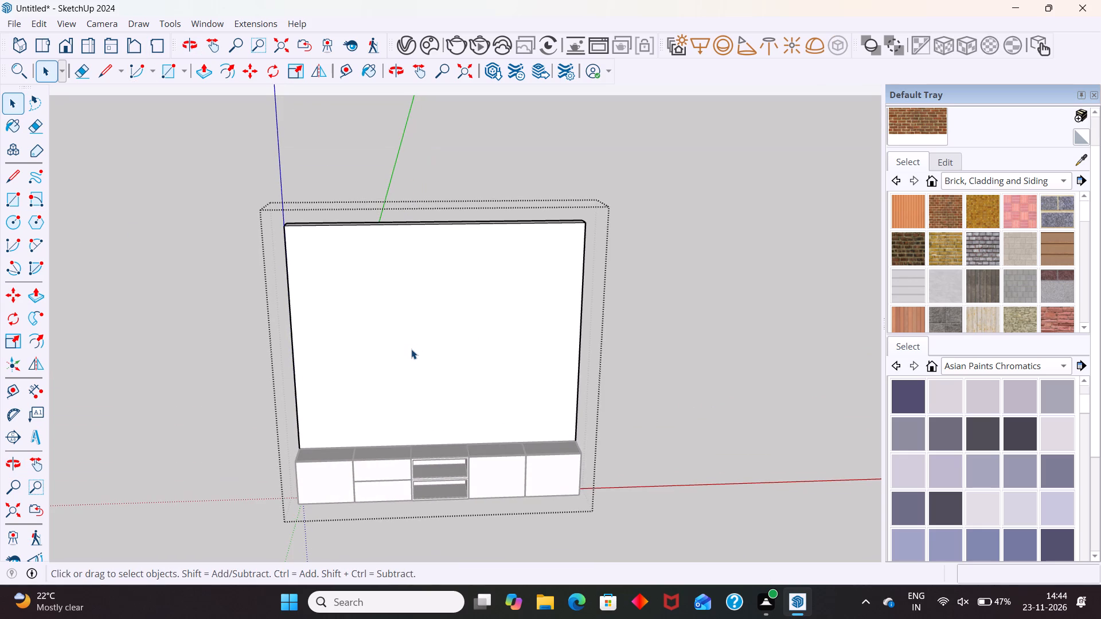
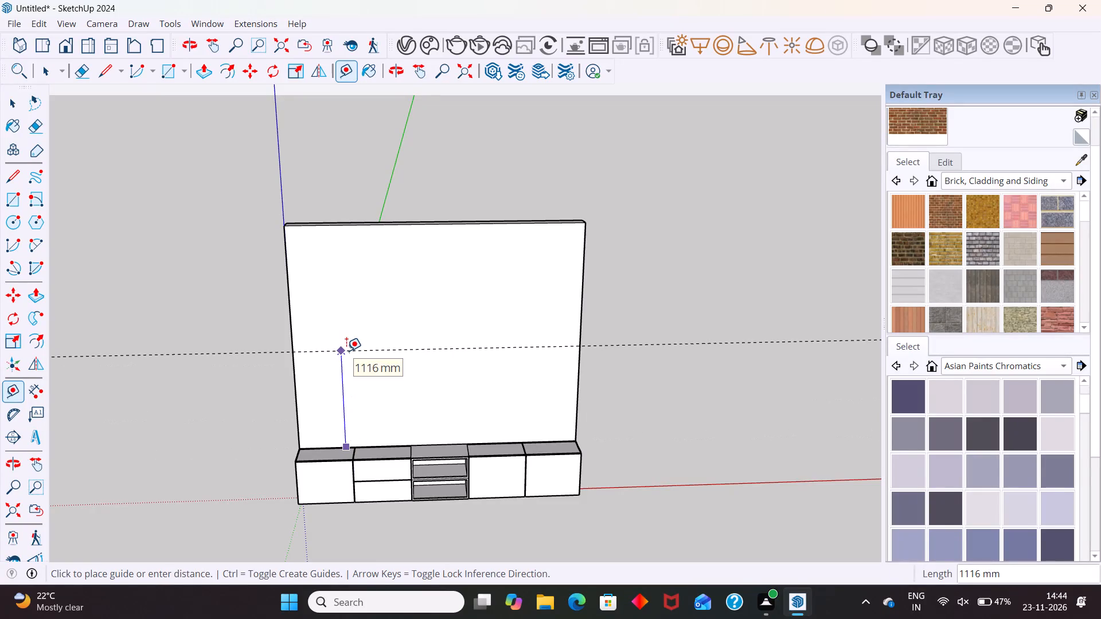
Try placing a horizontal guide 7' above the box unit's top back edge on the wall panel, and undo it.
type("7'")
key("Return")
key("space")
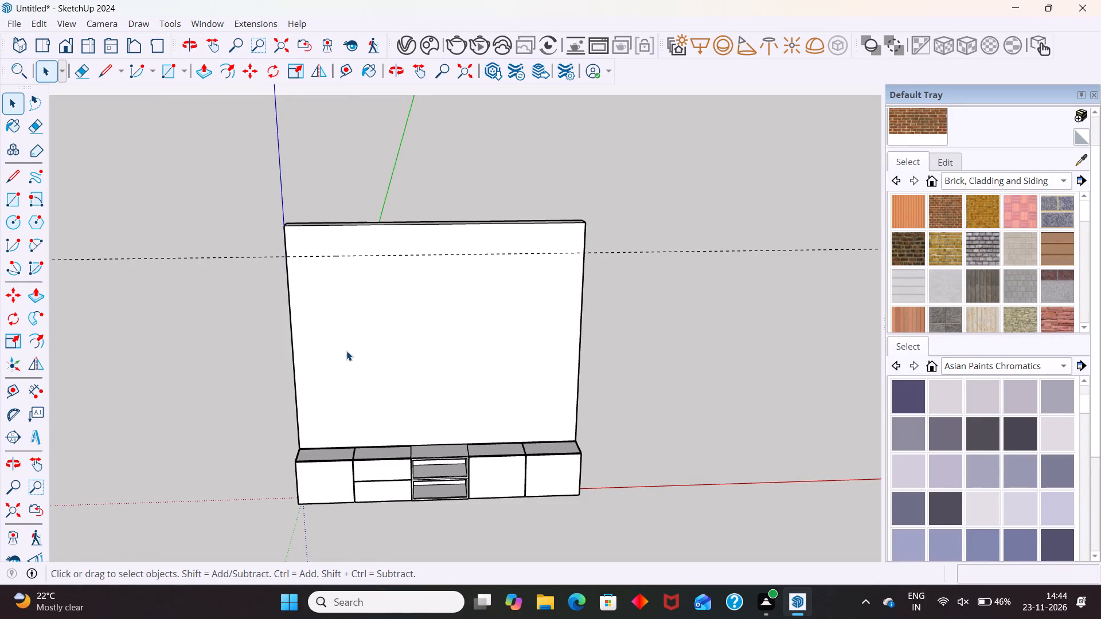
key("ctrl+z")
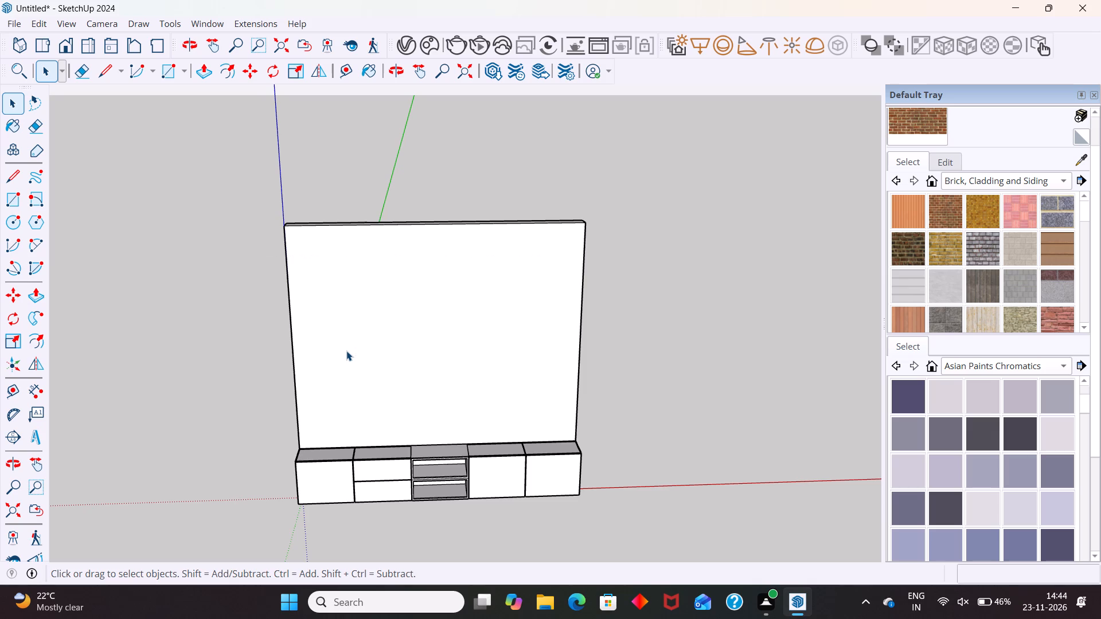
Inside the wall panel group, place a horizontal guide 7' above the panel's bottom front edge, and close the group.
scroll(346, 353, "down", 5)
middle_click_drag(271, 460, 532, 457)
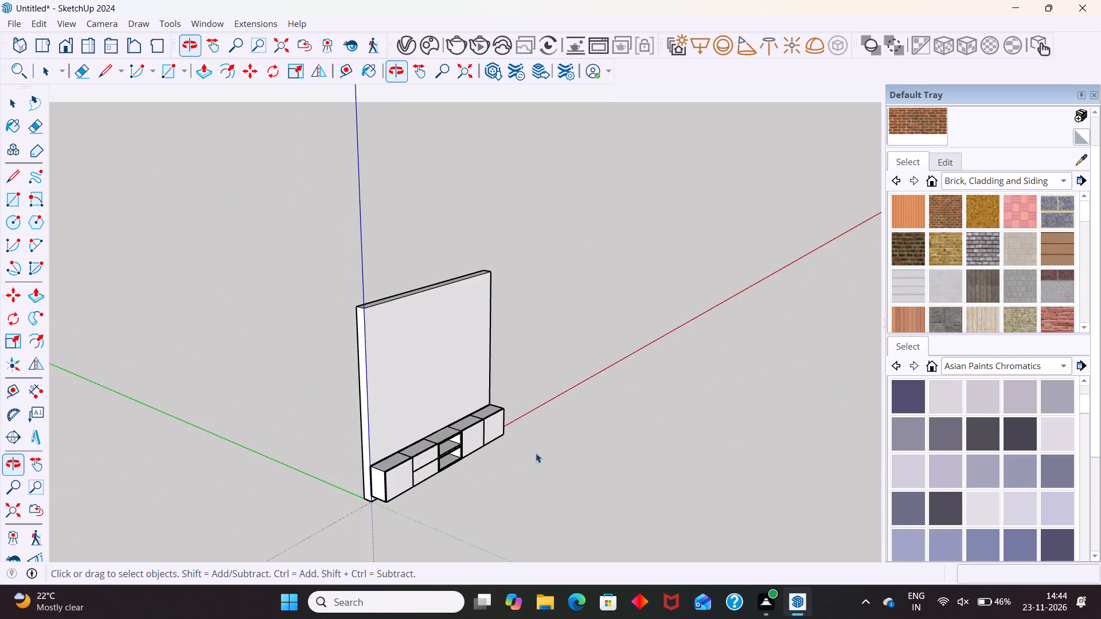
scroll(359, 470, "up", 5)
triple_click(373, 467)
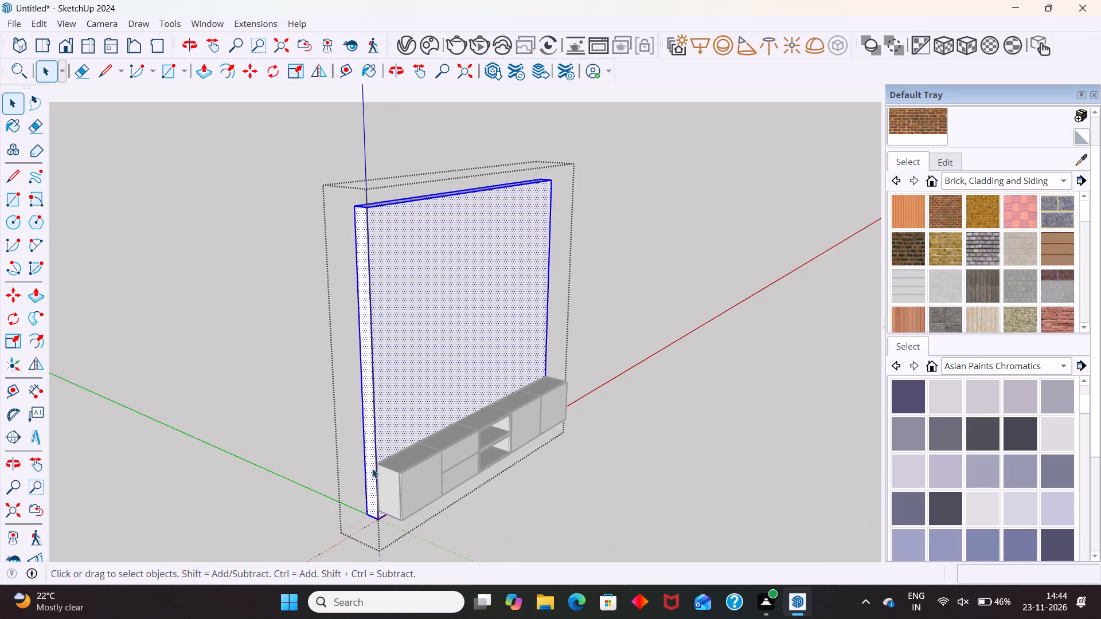
scroll(381, 467, "up", 2)
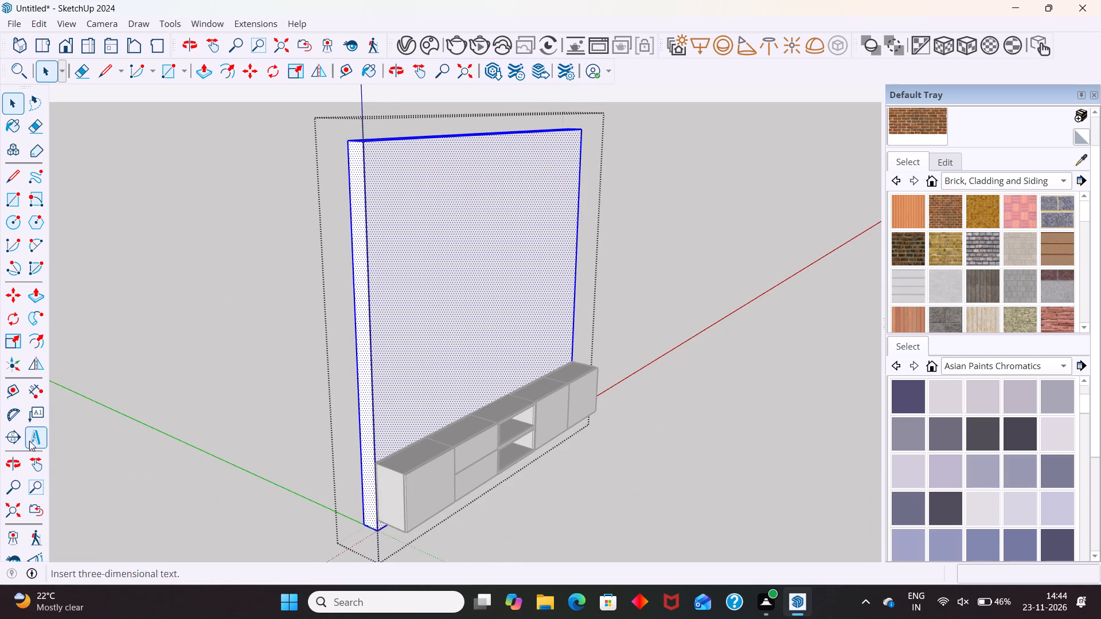
key("t")
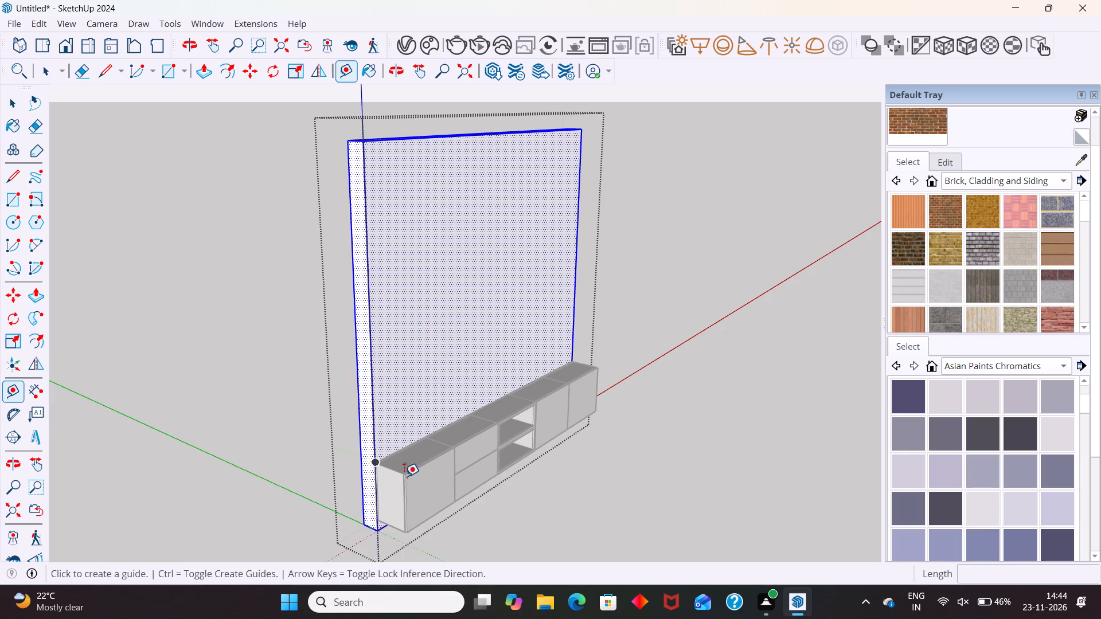
middle_click_drag(480, 495, 370, 379)
scroll(492, 498, "up", 4)
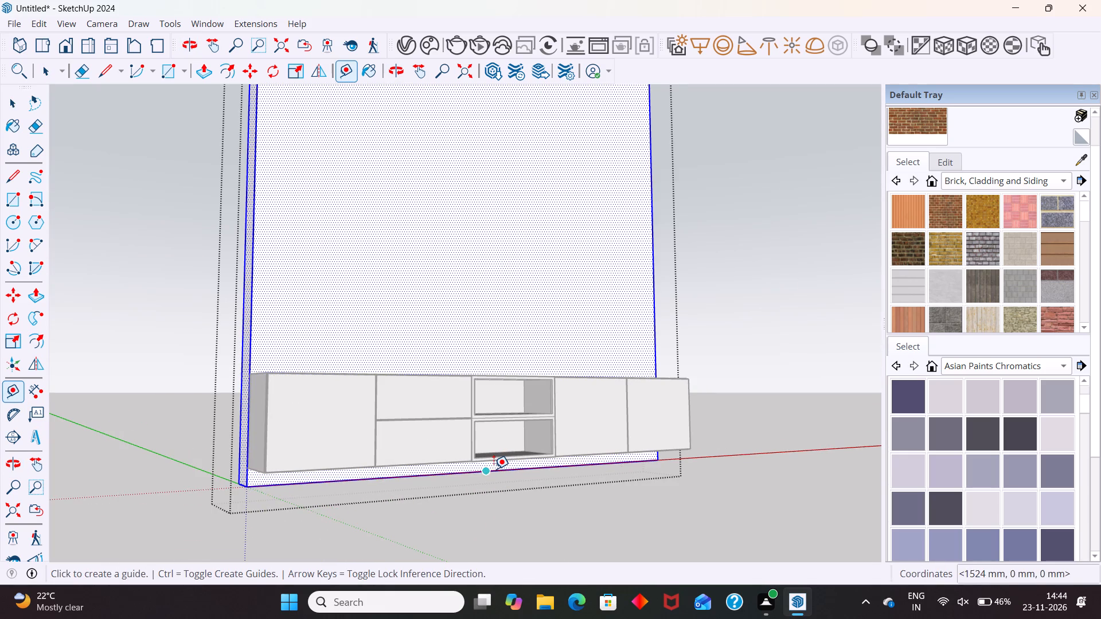
left_click(501, 469)
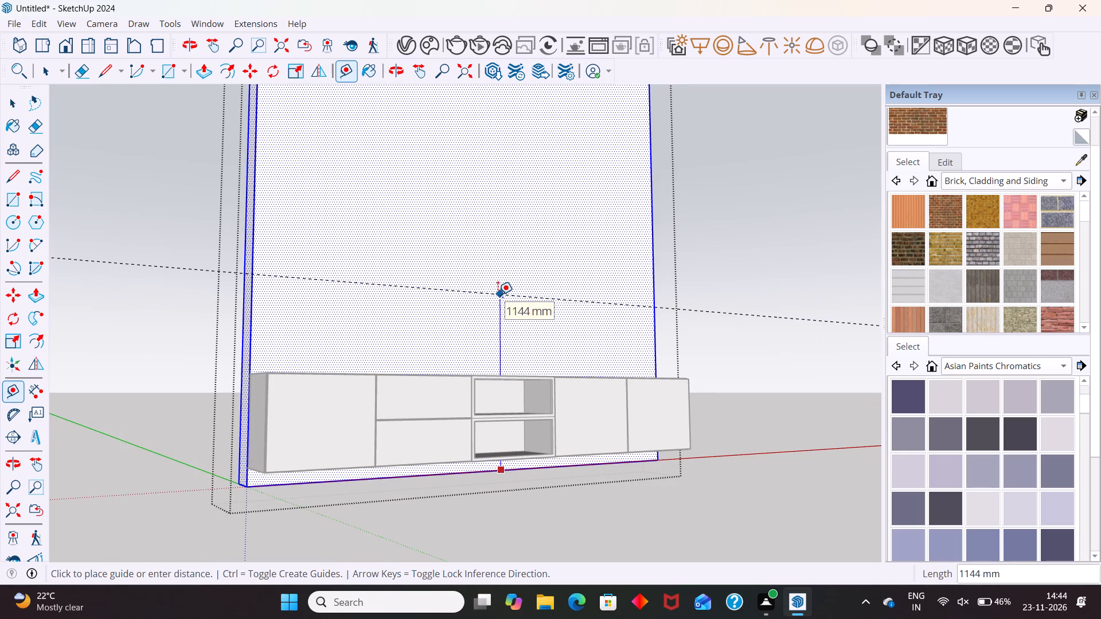
type("7'")
key("Return")
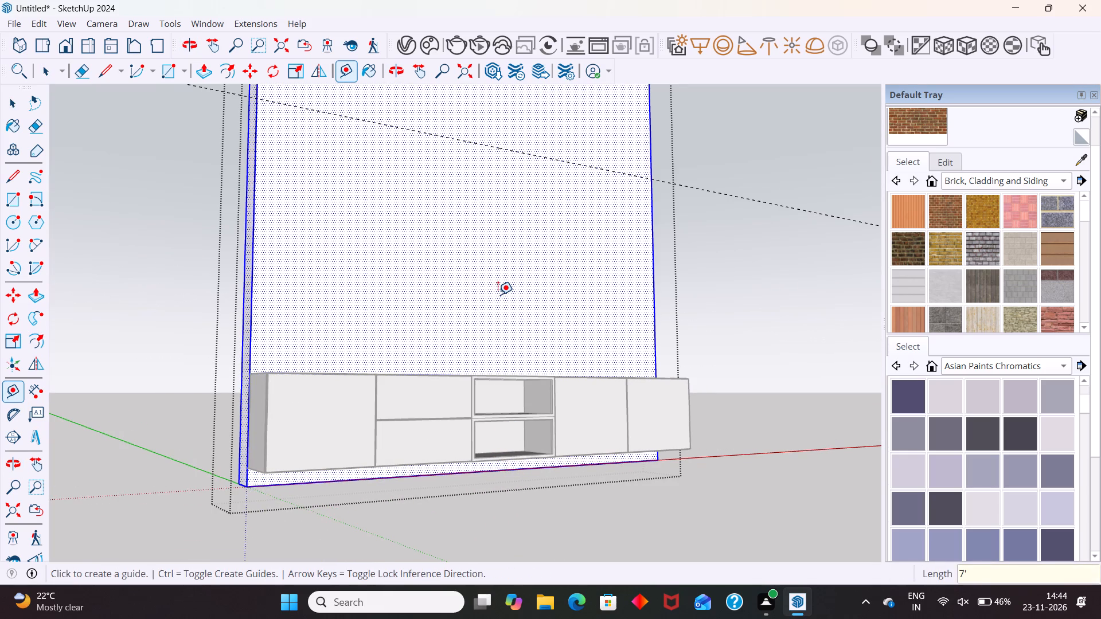
key("space")
scroll(537, 374, "down", 7)
scroll(541, 420, "up", 1)
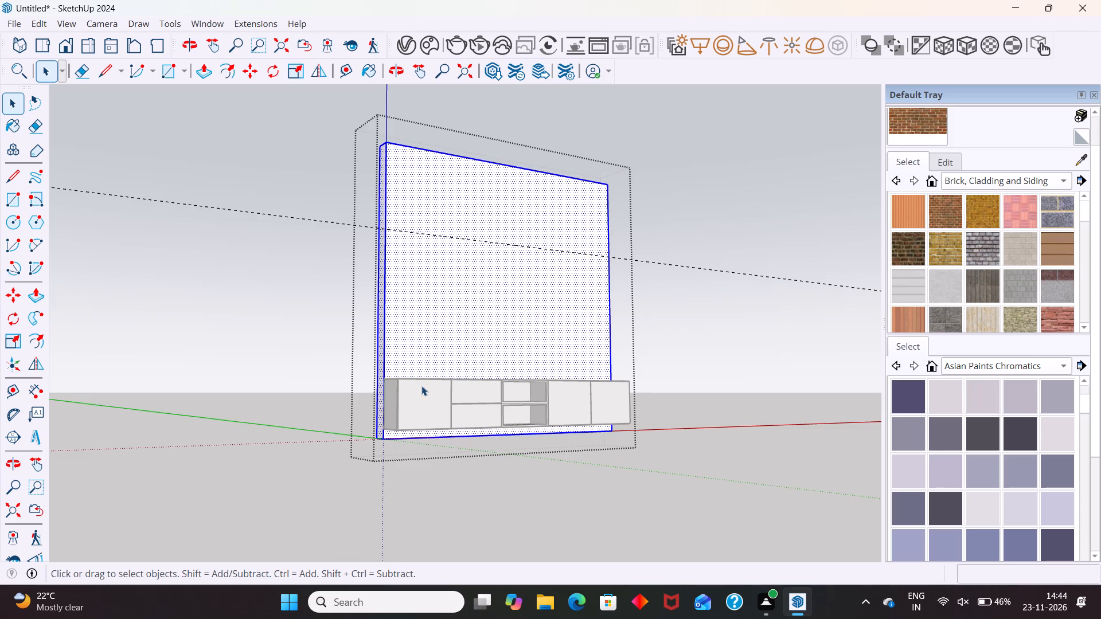
scroll(470, 344, "down", 6)
middle_click_drag(435, 486, 291, 516)
scroll(579, 253, "up", 3)
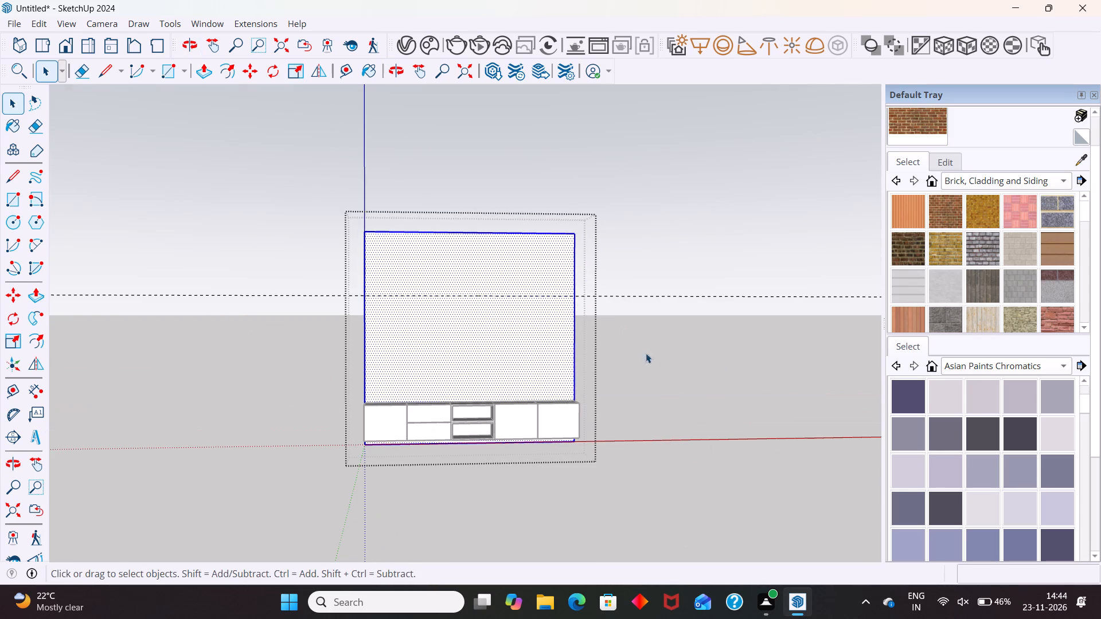
left_click(666, 374)
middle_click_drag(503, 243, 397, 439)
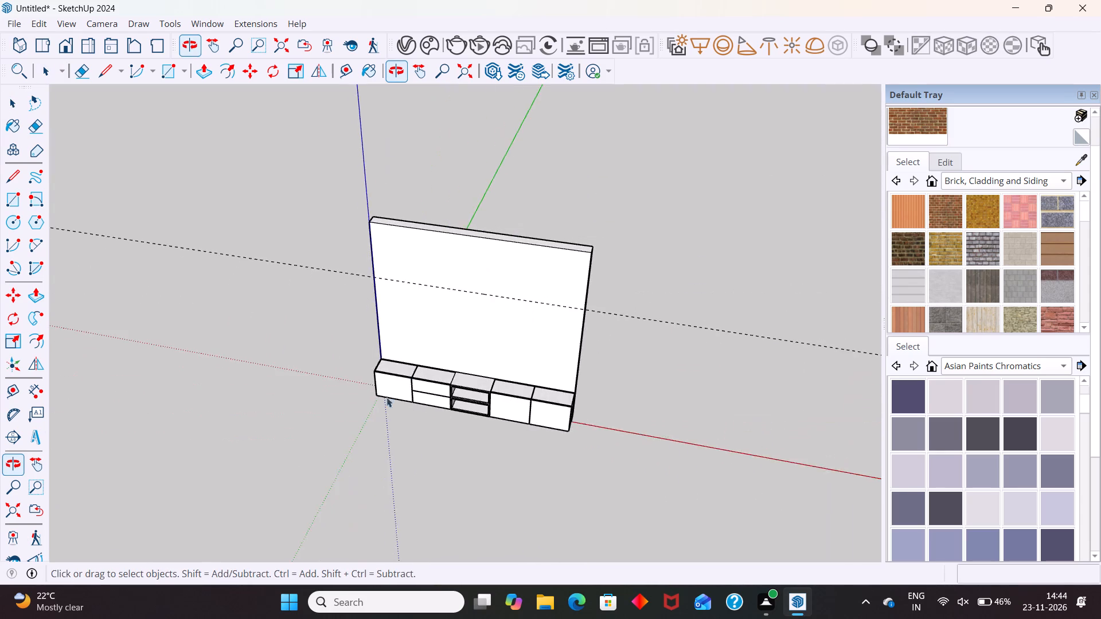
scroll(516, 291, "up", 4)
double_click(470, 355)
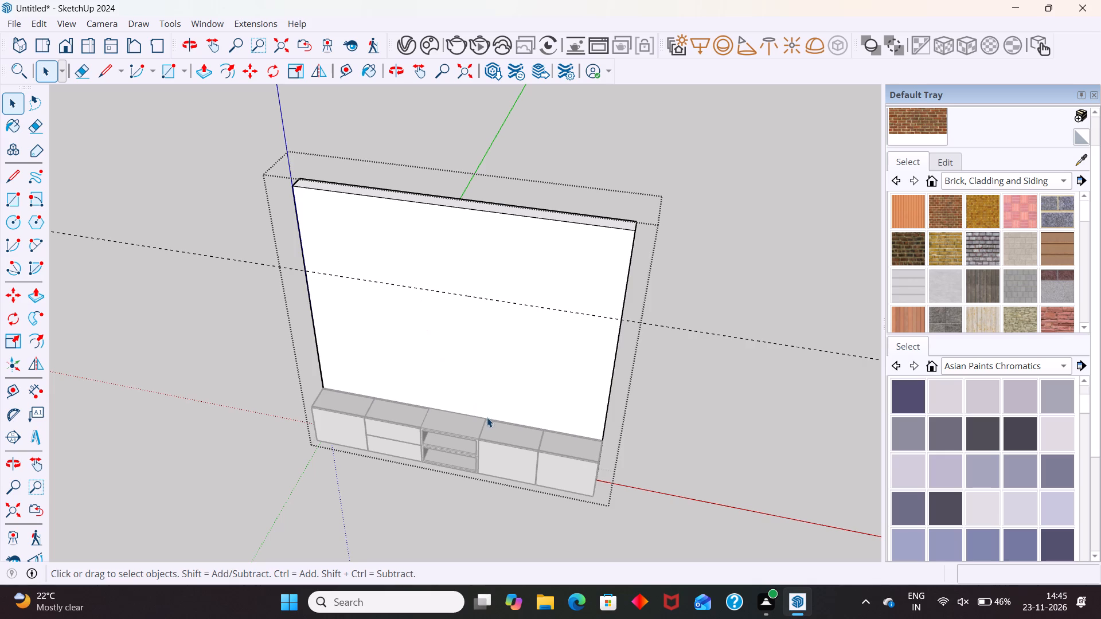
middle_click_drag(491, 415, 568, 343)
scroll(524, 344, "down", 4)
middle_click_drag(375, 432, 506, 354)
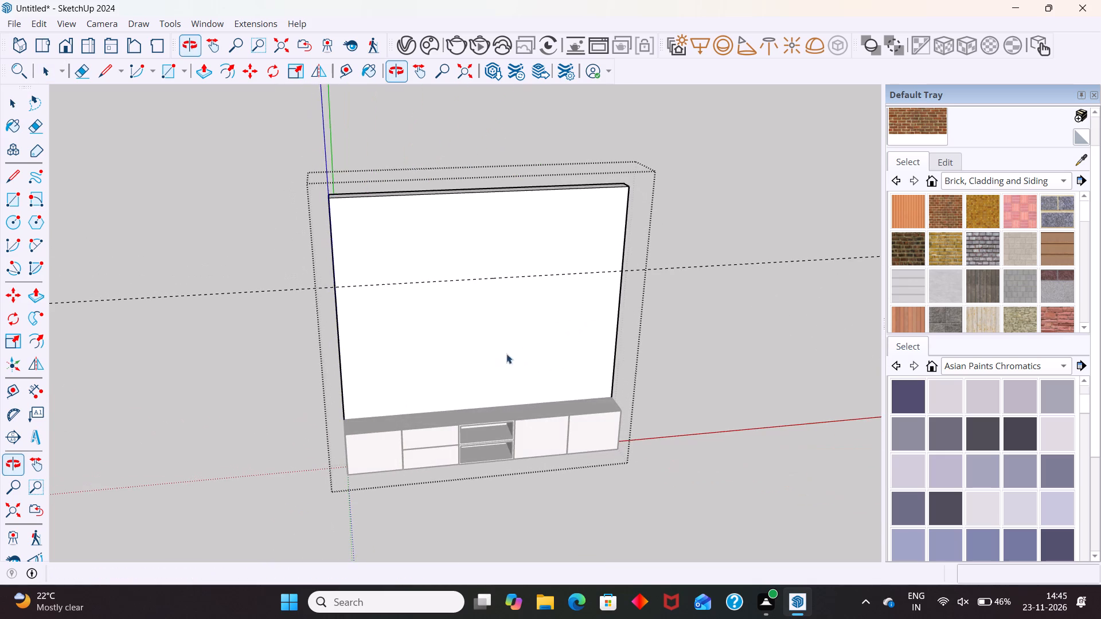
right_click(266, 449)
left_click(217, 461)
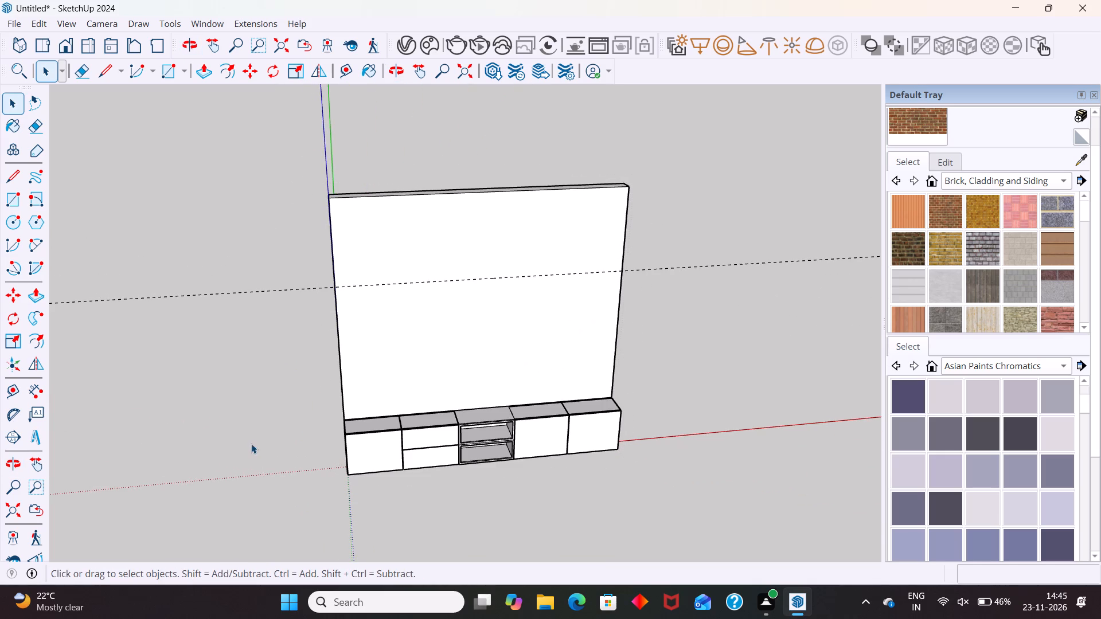
In a new group, draw a 400 × 300 mm rectangle on top of the box unit's left end section, starting from its outer back corner.
right_click(251, 444)
left_click(286, 488)
scroll(364, 429, "up", 5)
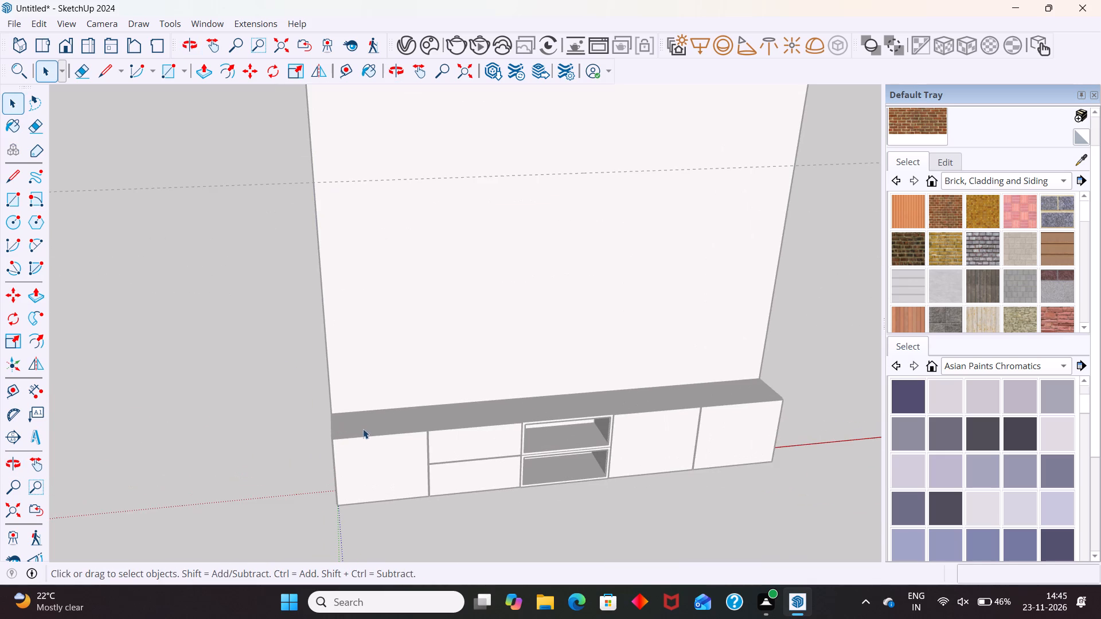
key("r")
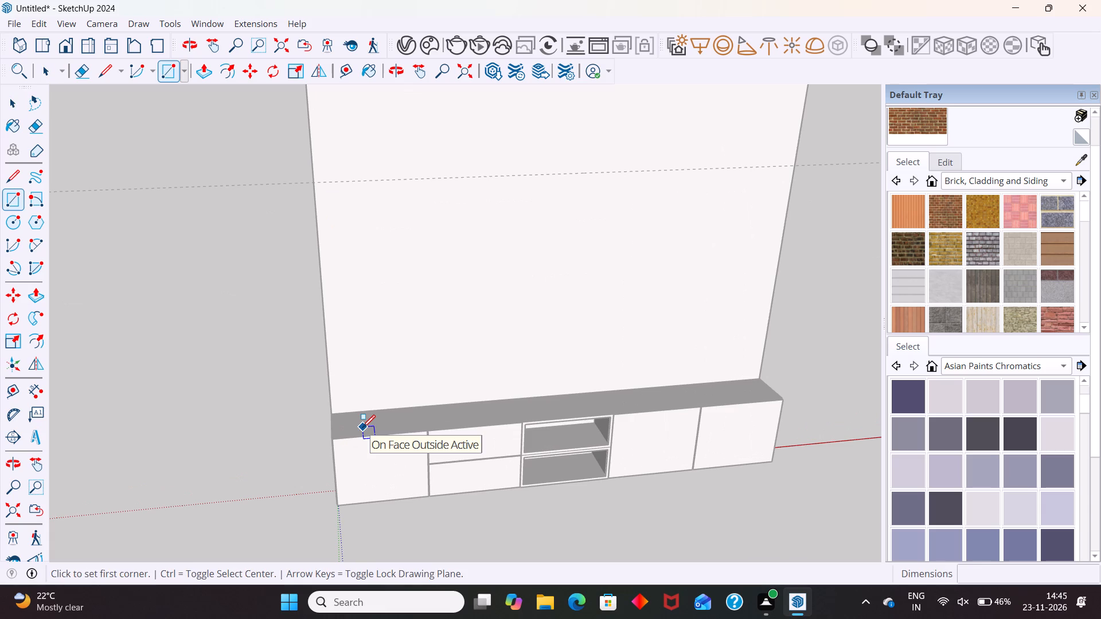
scroll(321, 419, "up", 5)
middle_click_drag(335, 445, 408, 483)
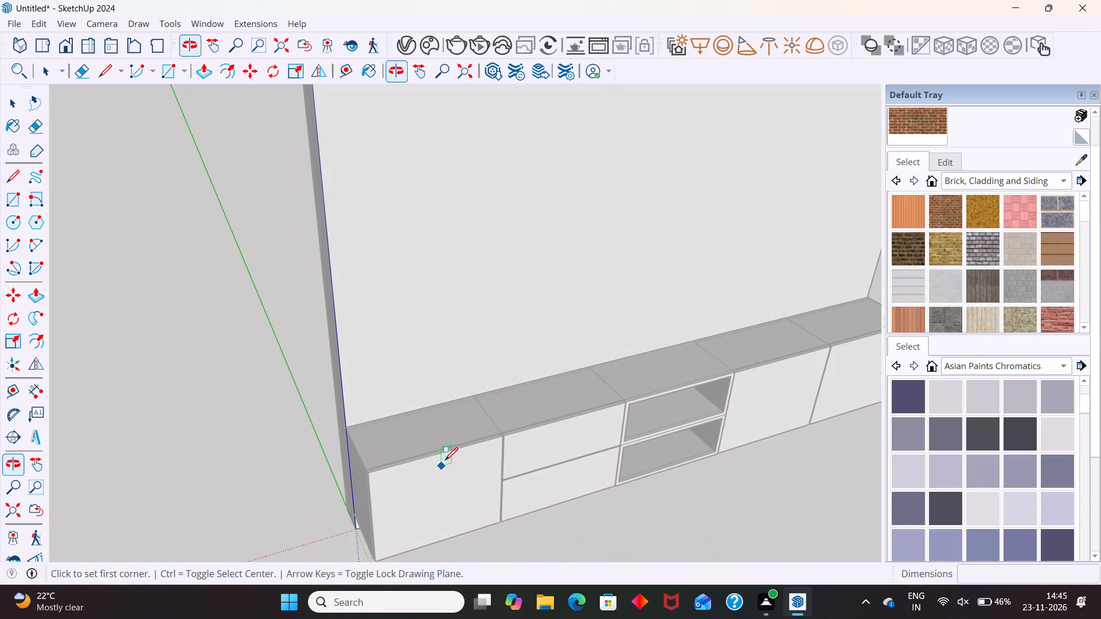
scroll(362, 428, "up", 9)
left_click(321, 428)
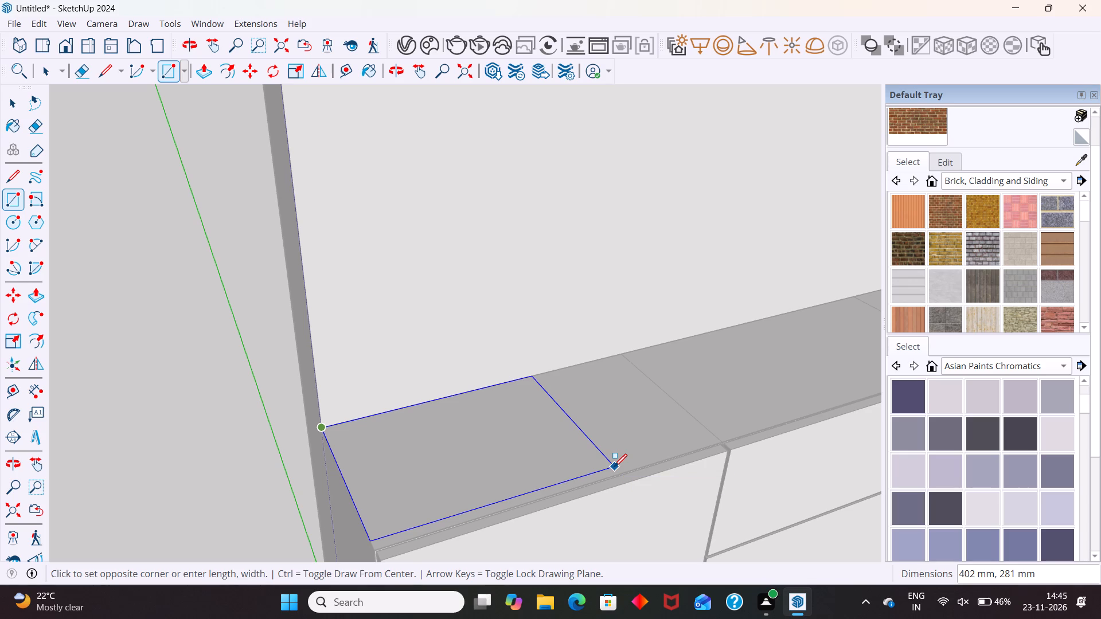
key("4")
key("9")
key("BackSpace")
type("00")
type(",300")
key("Return")
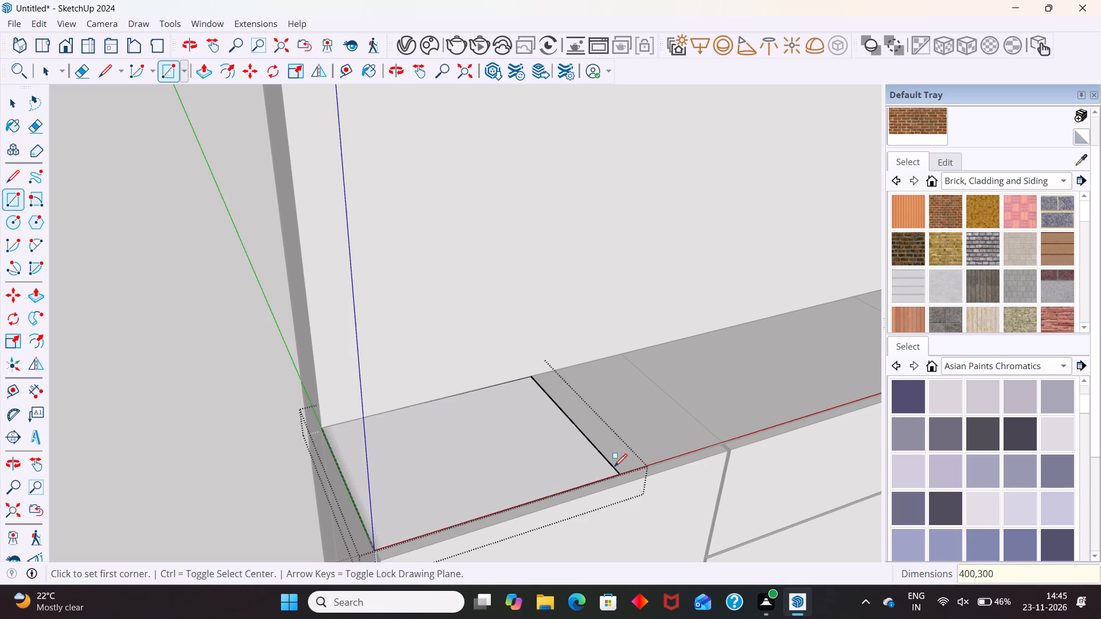
key("space")
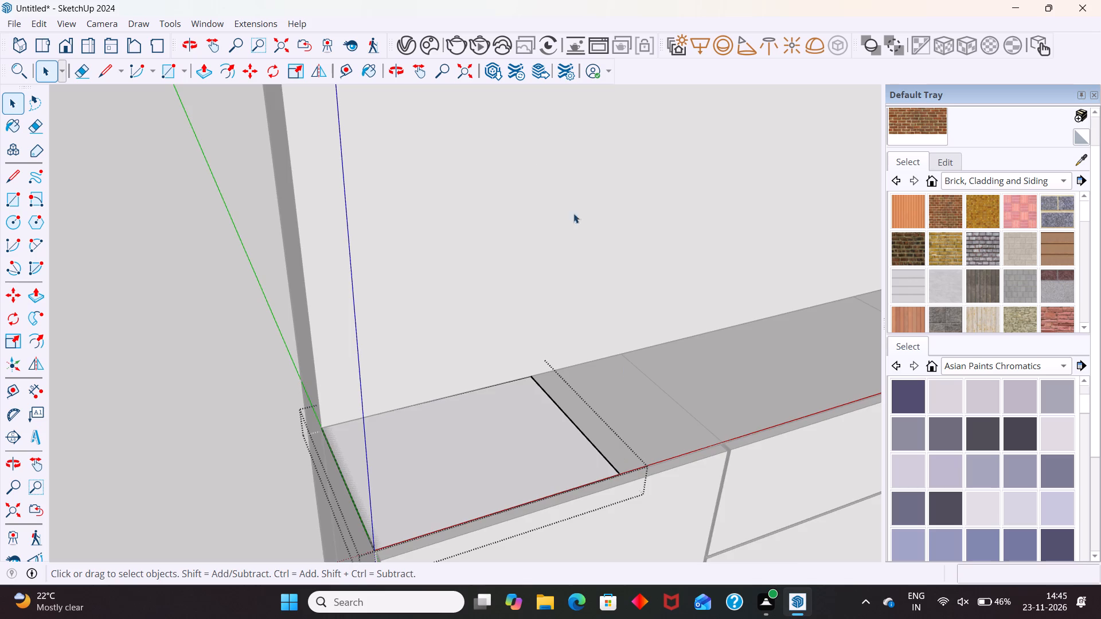
Push/Pull the rectangle up to the 7' guide, about 1534 mm, and close the new group.
scroll(506, 260, "down", 5)
scroll(412, 400, "down", 7)
middle_click_drag(594, 402, 448, 398)
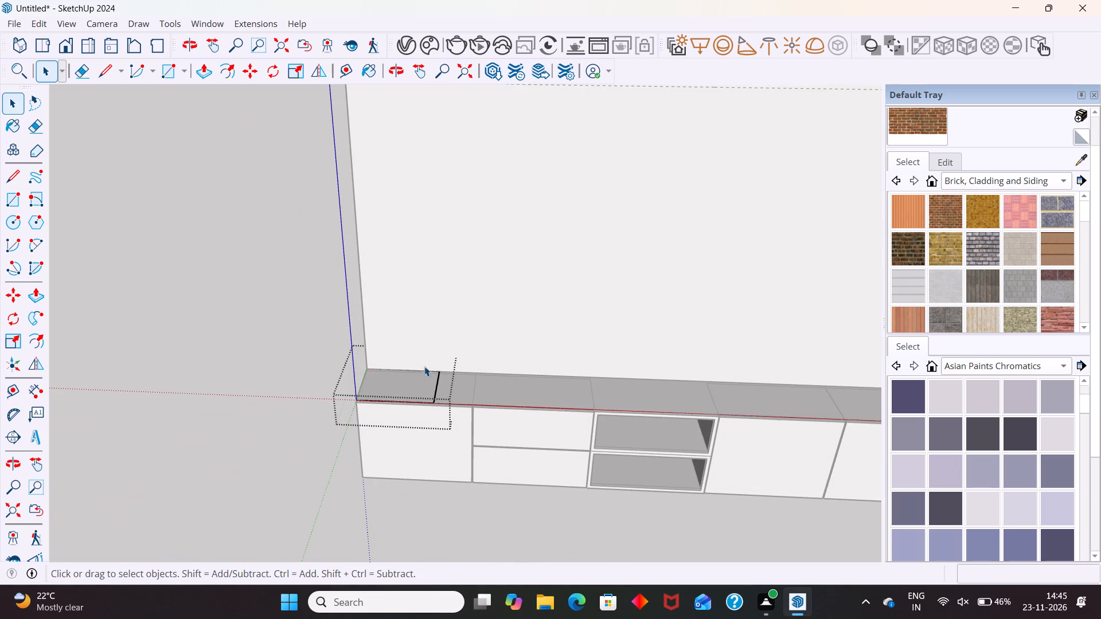
left_click(425, 375)
key("p")
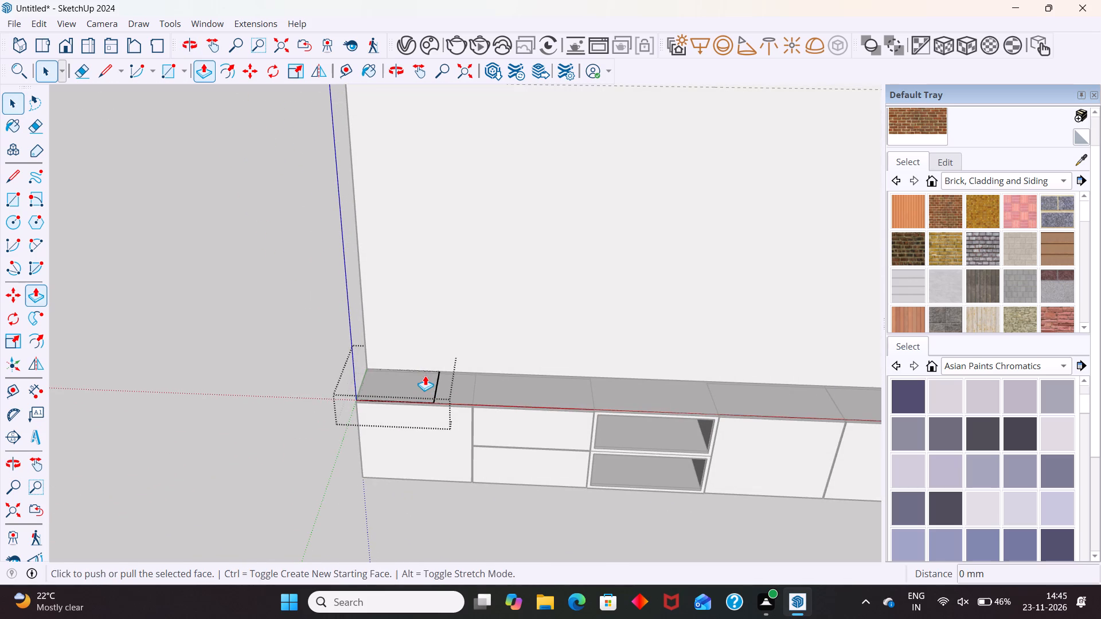
left_click(425, 376)
scroll(434, 253, "down", 8)
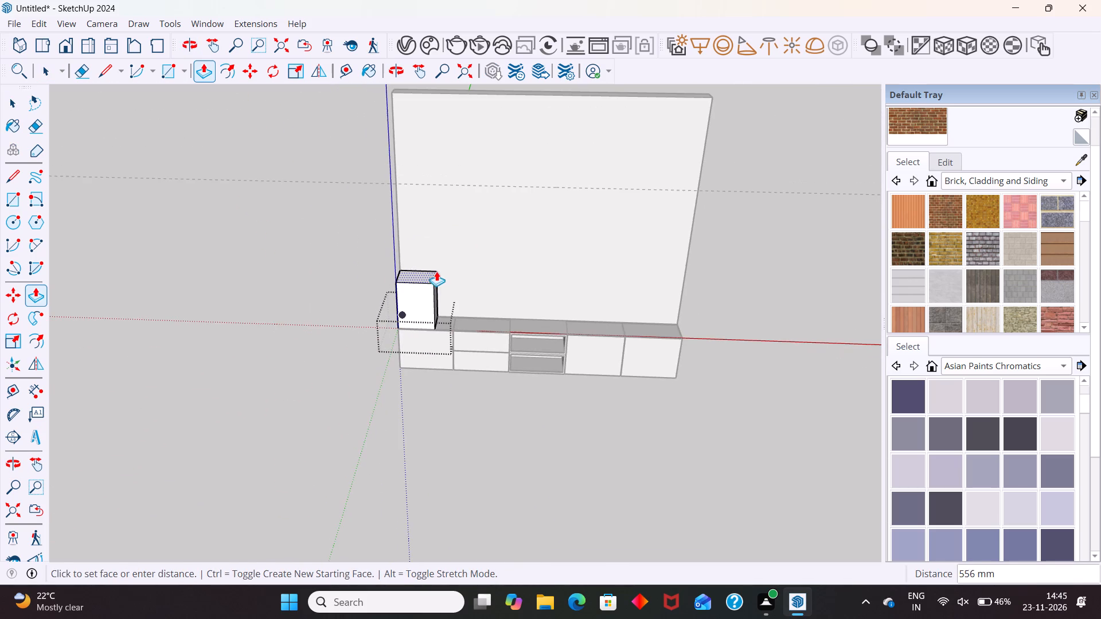
left_click(463, 187)
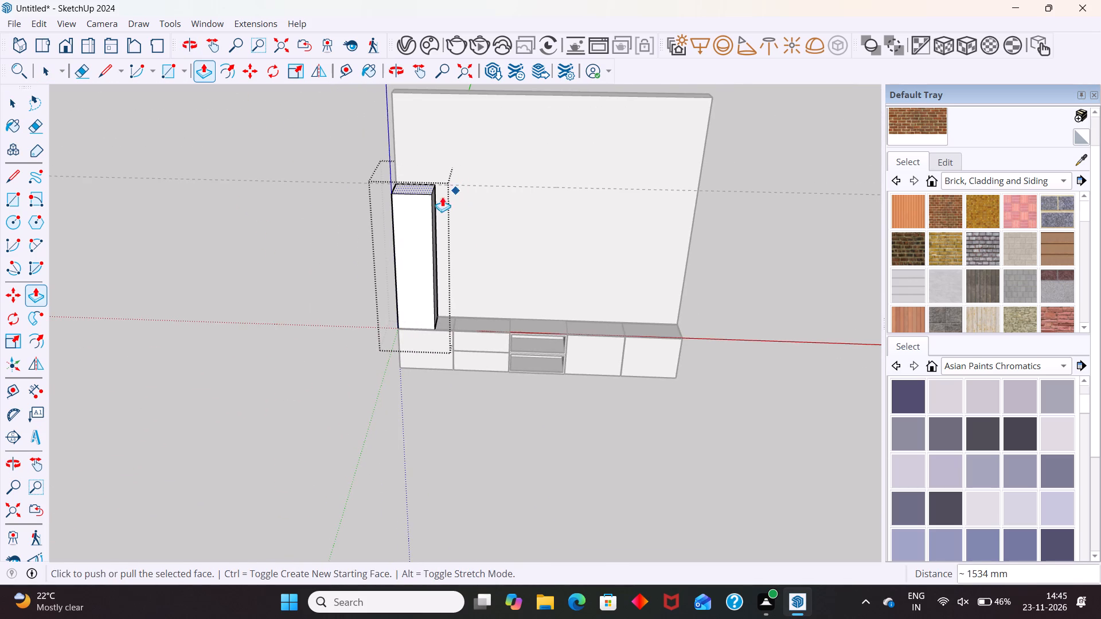
scroll(373, 210, "up", 2)
middle_click_drag(428, 229, 546, 185)
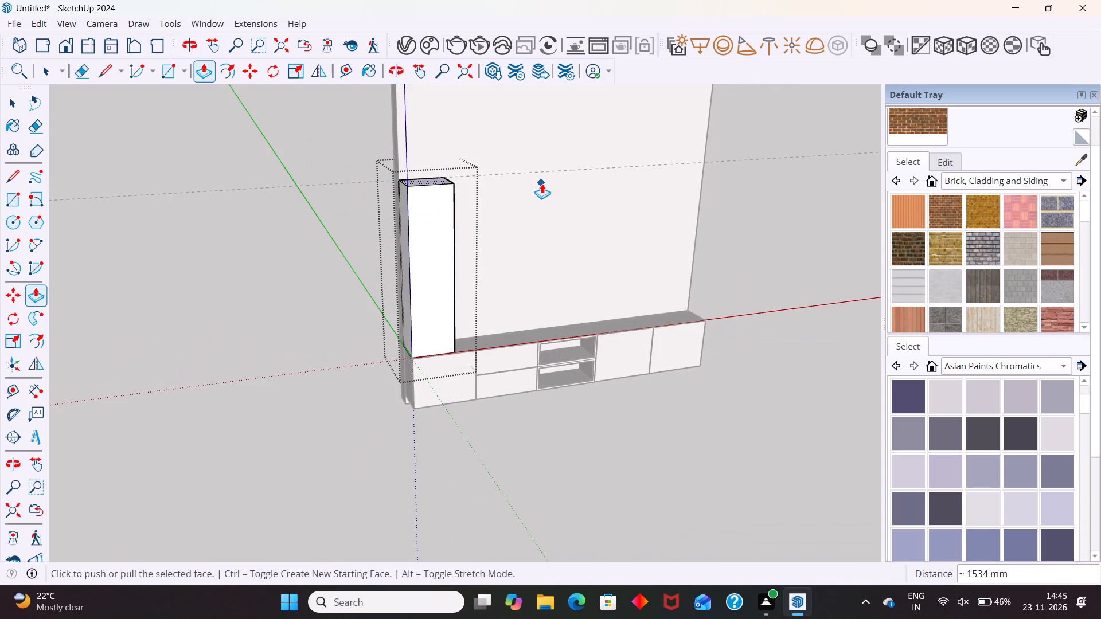
key("space")
left_click(219, 321)
Examine the tall box's alignment with the 7' guide, the wall panel and the box unit from several angles.
middle_click_drag(302, 325, 477, 295)
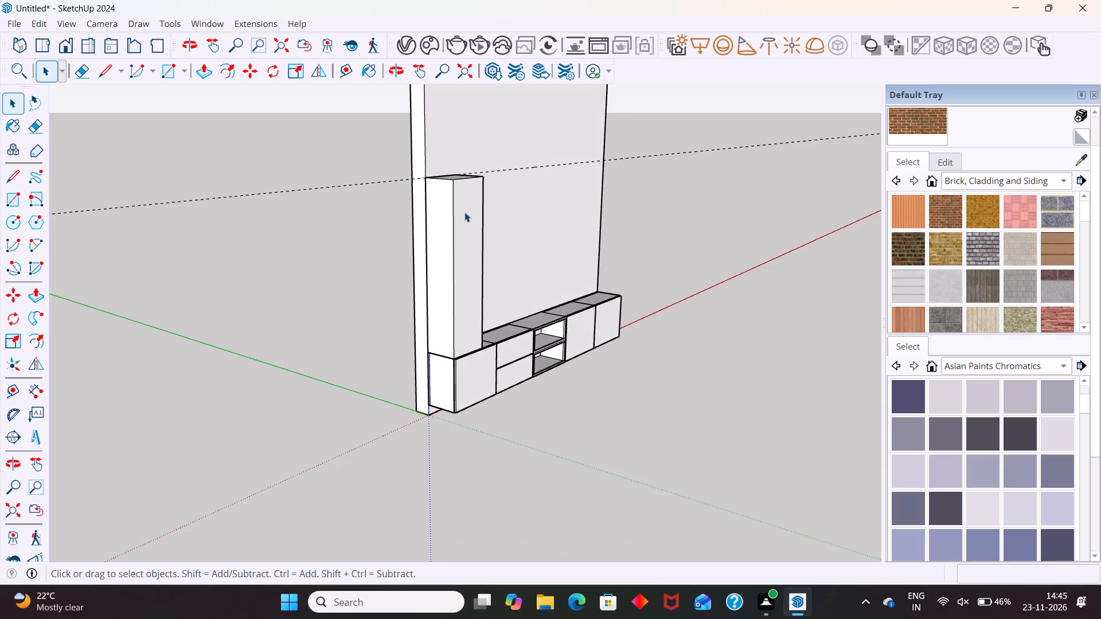
scroll(464, 212, "up", 5)
scroll(398, 196, "up", 6)
middle_click_drag(405, 201, 381, 313)
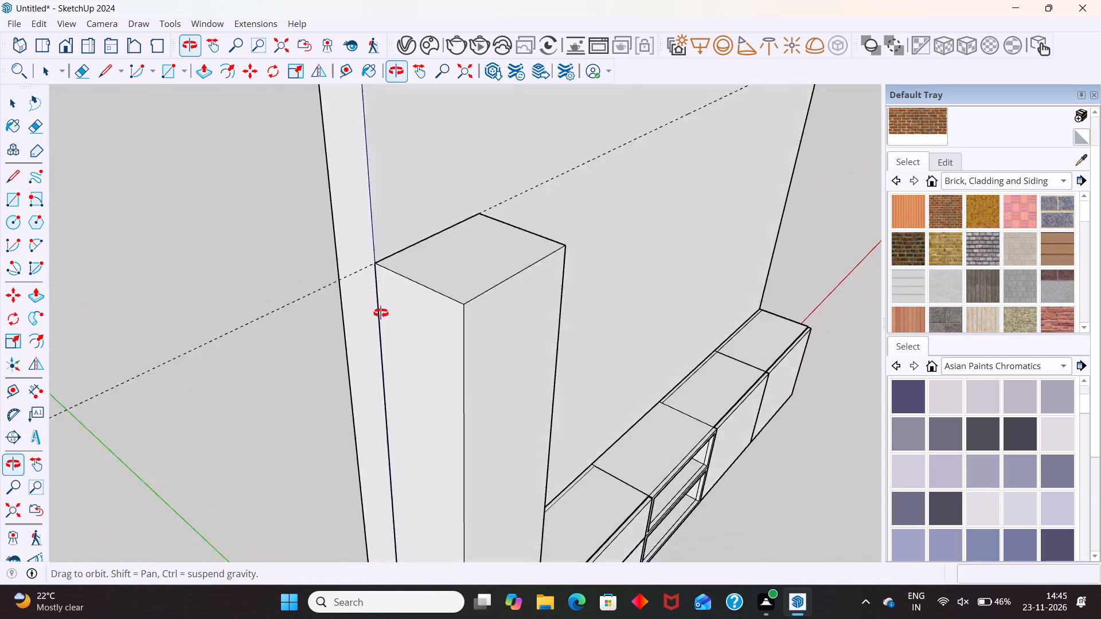
middle_click_drag(381, 313, 365, 335)
scroll(368, 328, "down", 13)
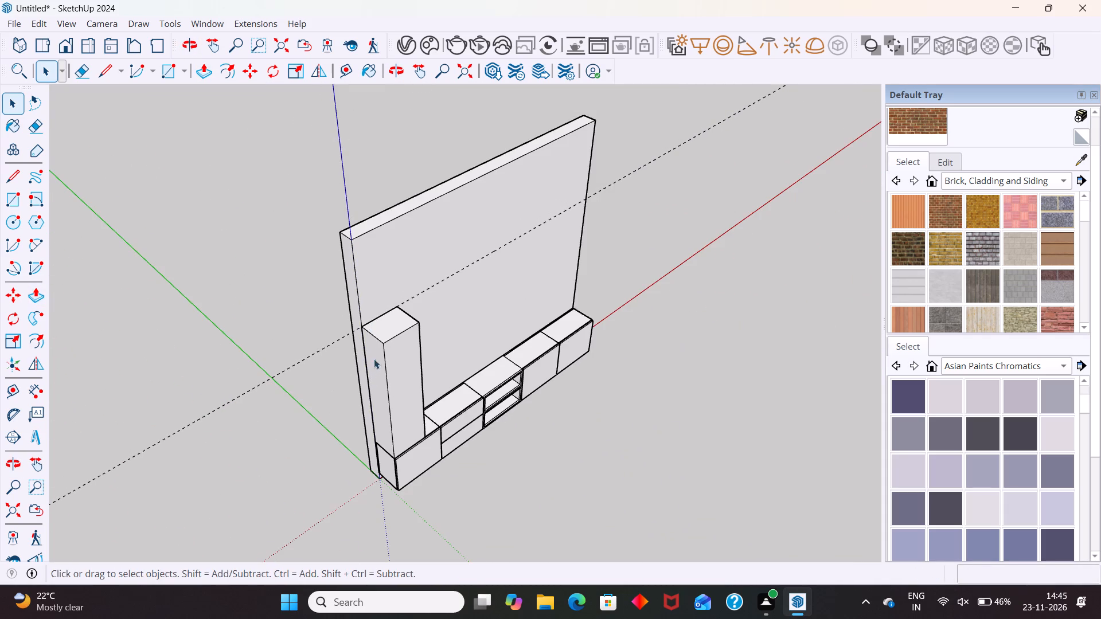
middle_click_drag(374, 359, 412, 315)
scroll(382, 305, "down", 5)
middle_click_drag(440, 369, 247, 326)
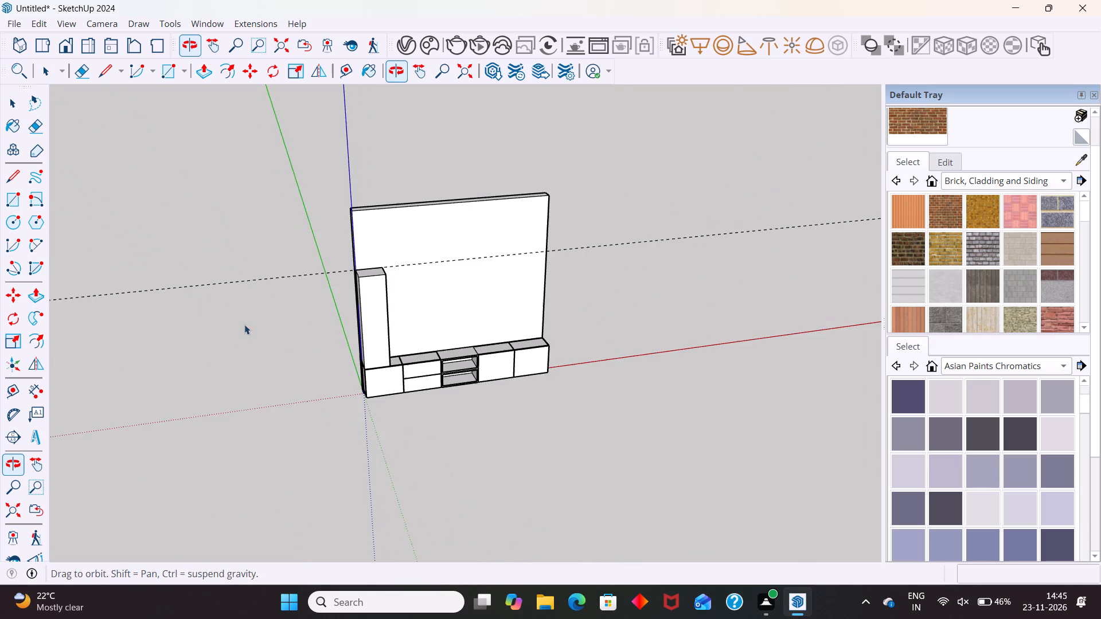
Copy the tall side box along the box unit, placing the copy freehand on top of the opposite end section.
left_click(365, 304)
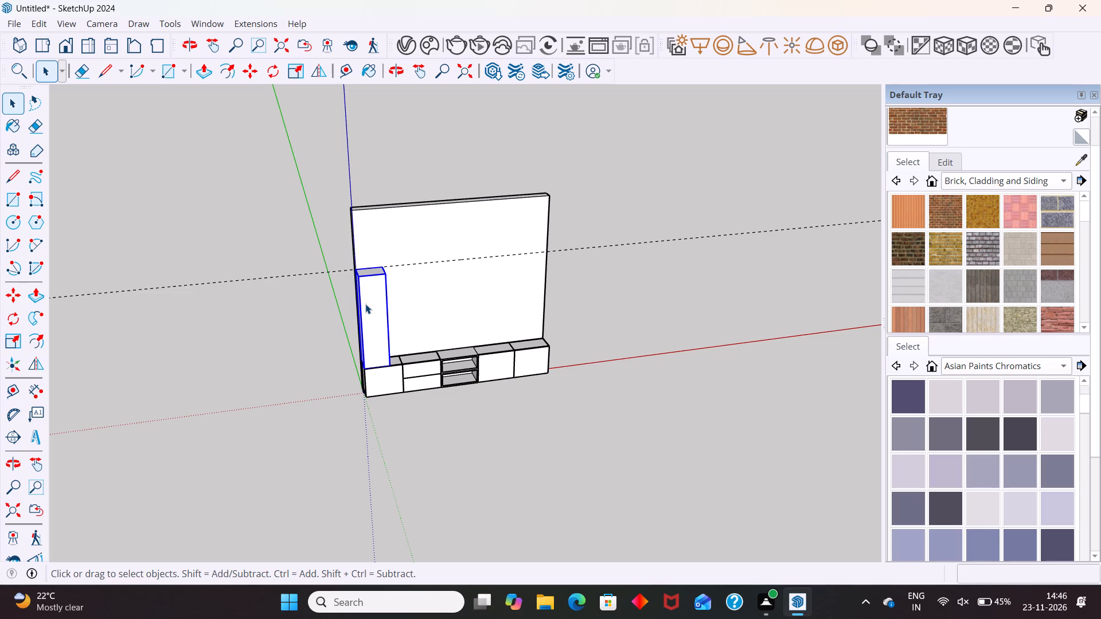
key("m")
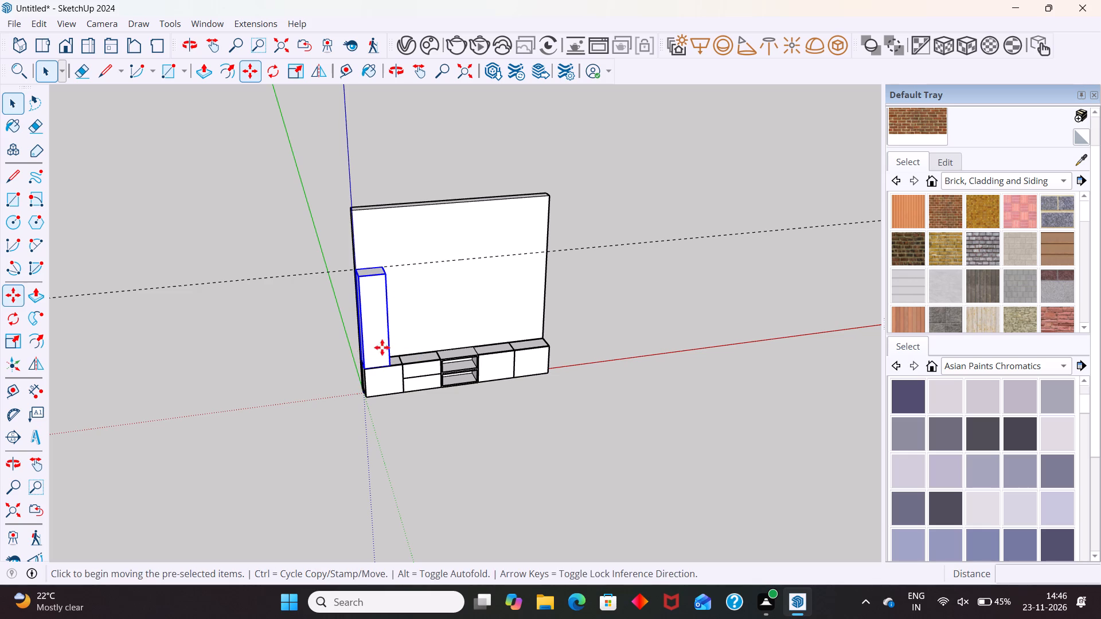
scroll(401, 342, "up", 13)
scroll(344, 382, "up", 5)
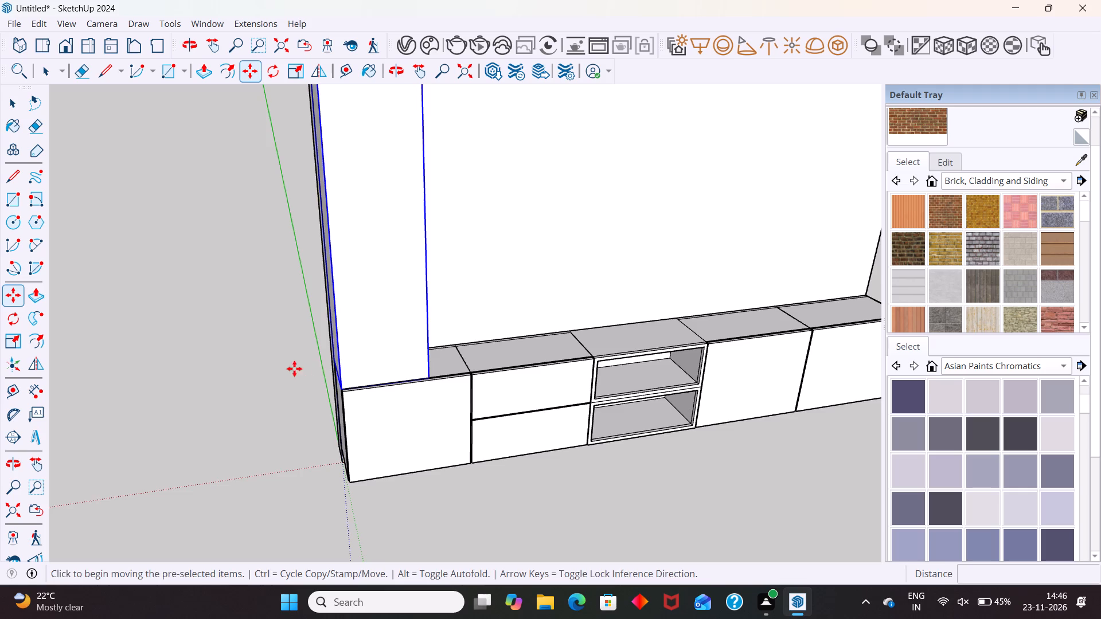
middle_click_drag(310, 371, 466, 356)
scroll(405, 391, "up", 4)
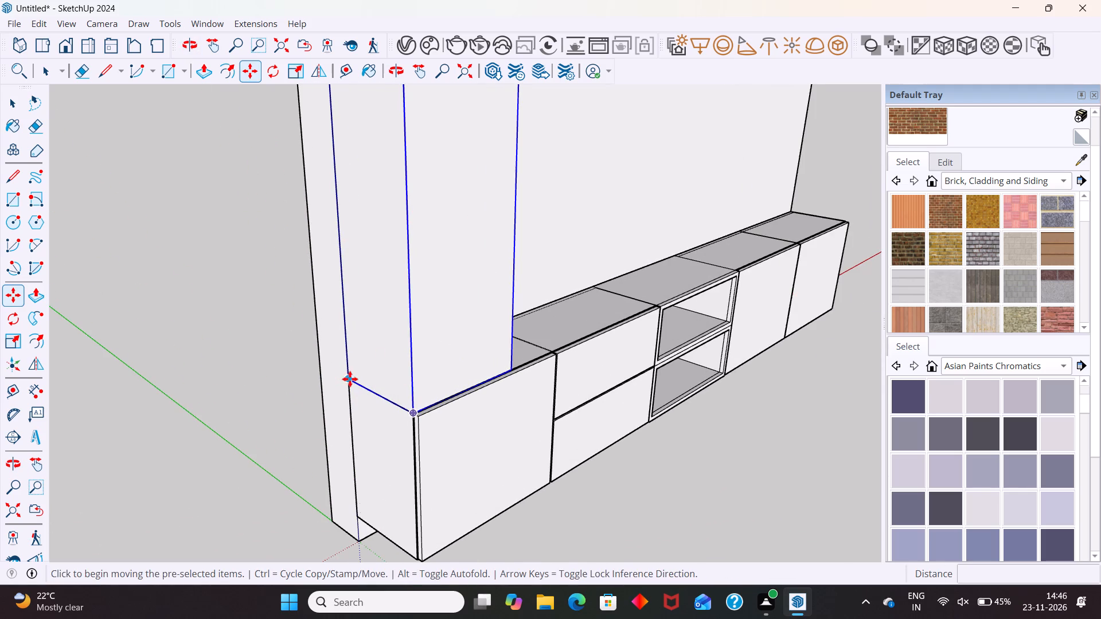
left_click(350, 379)
scroll(452, 347, "down", 9)
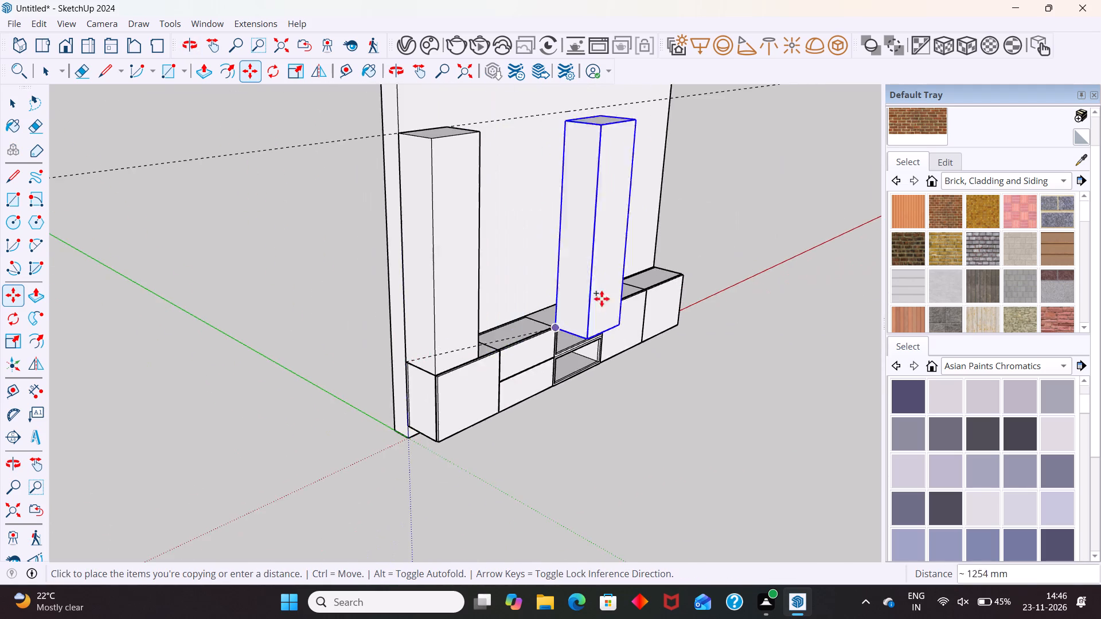
scroll(652, 263, "up", 13)
left_click(601, 300)
Move the copied tall box outward about 108 mm so its outer back bottom corner meets the end section's outer back top corner.
scroll(709, 346, "up", 1)
middle_click_drag(708, 346, 553, 354)
scroll(321, 320, "down", 13)
middle_click_drag(559, 378, 345, 417)
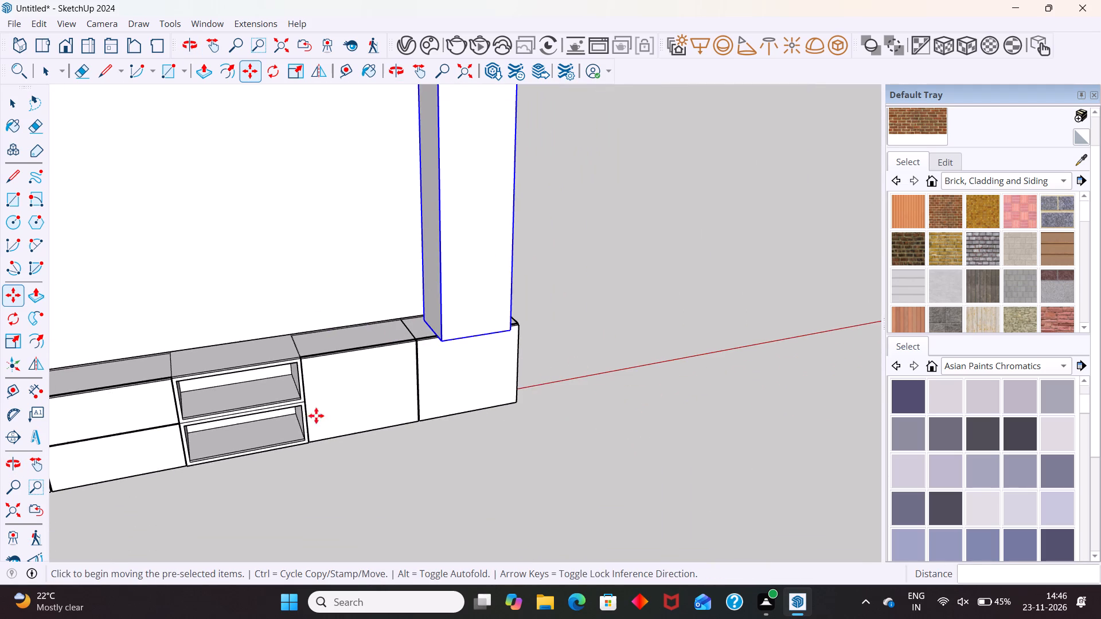
scroll(467, 333, "down", 12)
middle_click_drag(559, 391, 192, 399)
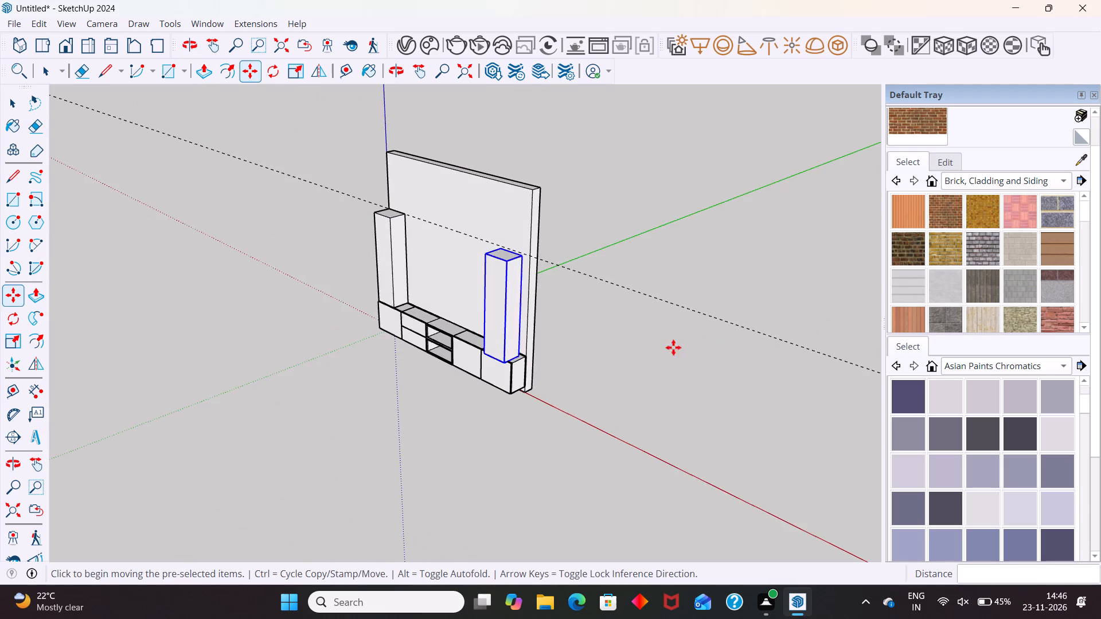
scroll(563, 347, "up", 19)
left_click(483, 378)
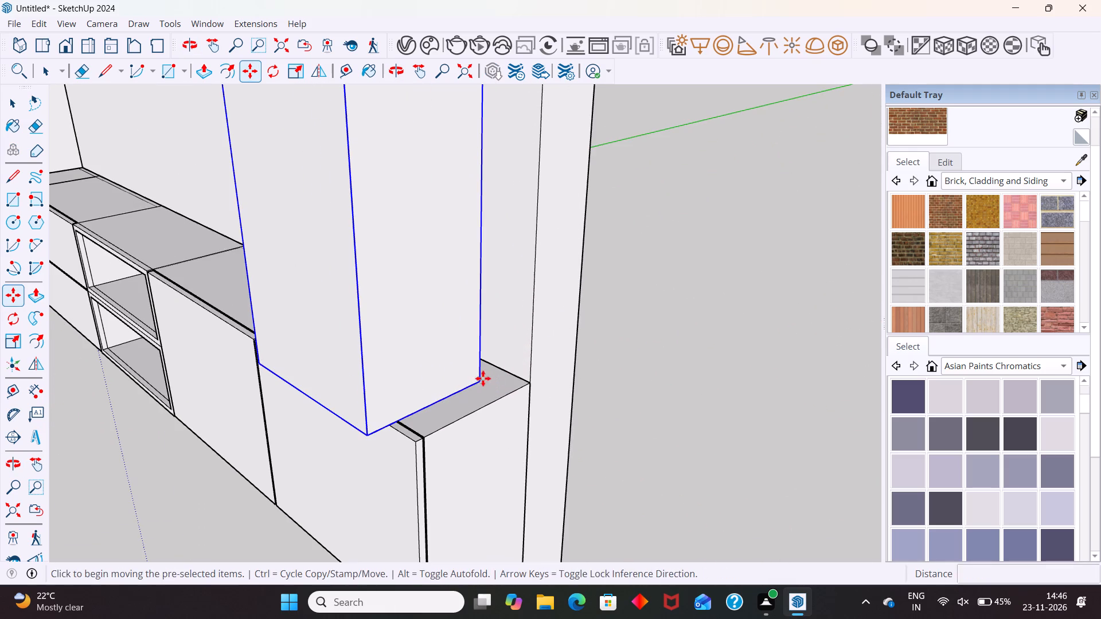
left_click(528, 383)
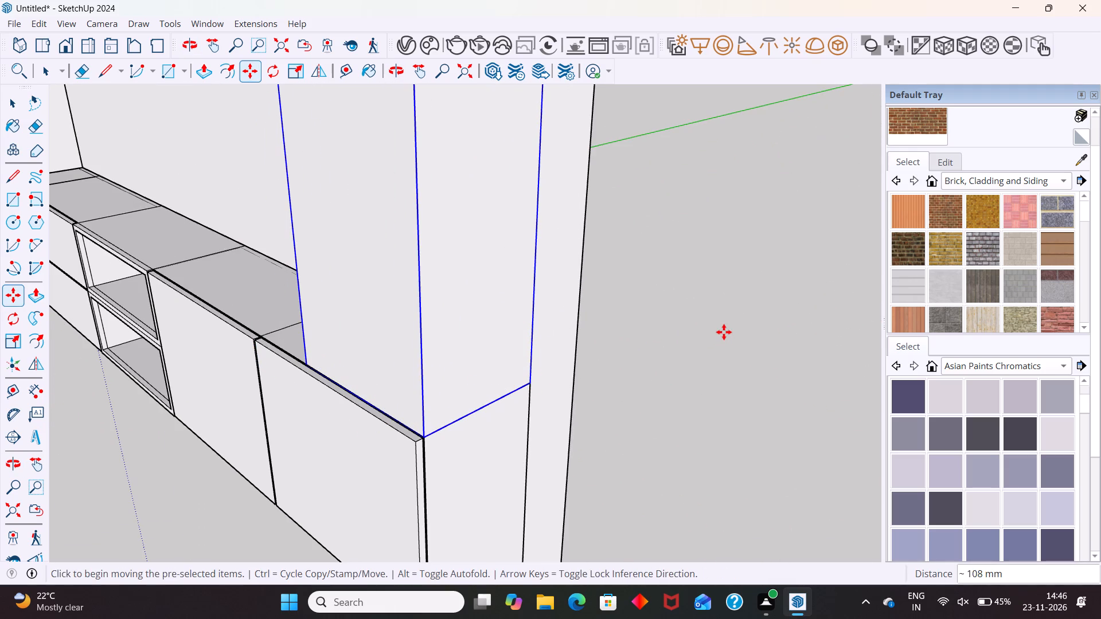
key("space")
left_click(626, 350)
scroll(346, 391, "up", 6)
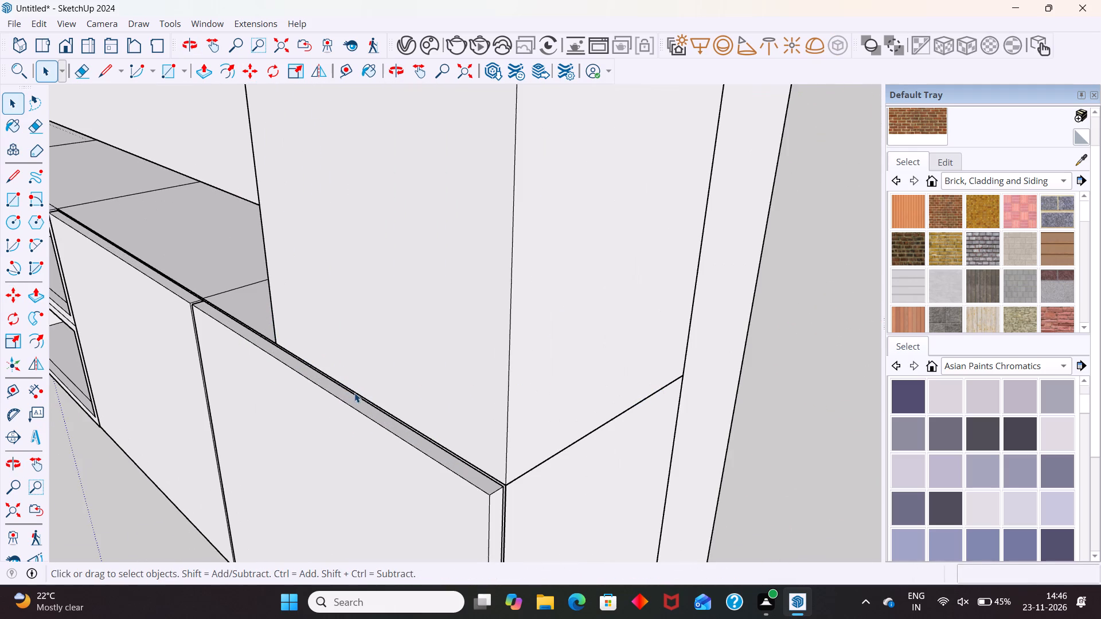
middle_click_drag(357, 395, 378, 438)
scroll(273, 334, "up", 1)
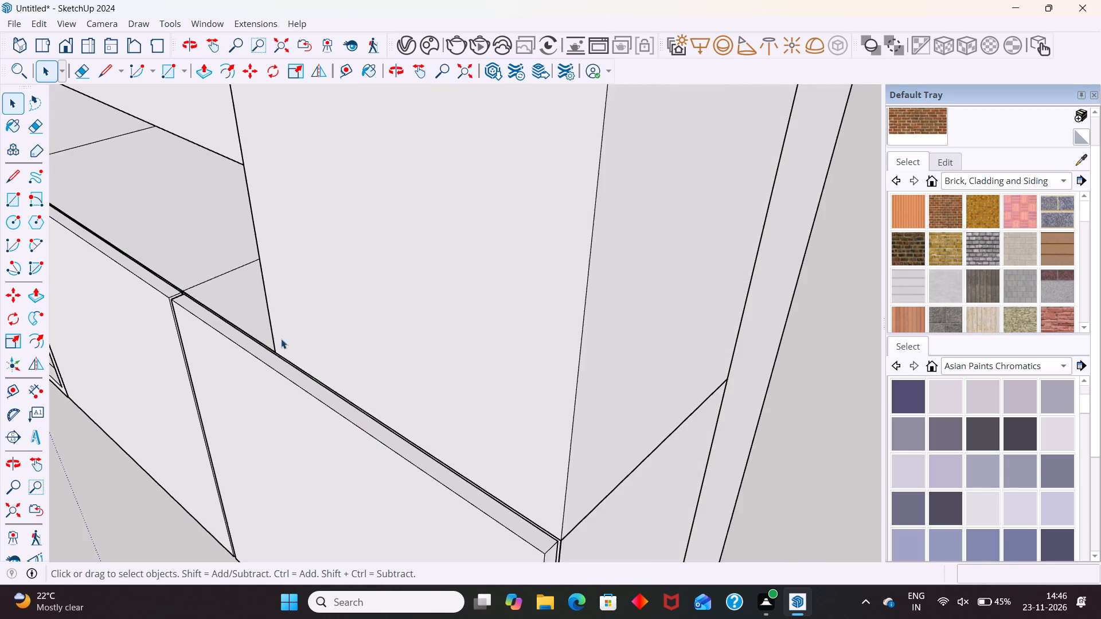
scroll(501, 387, "down", 14)
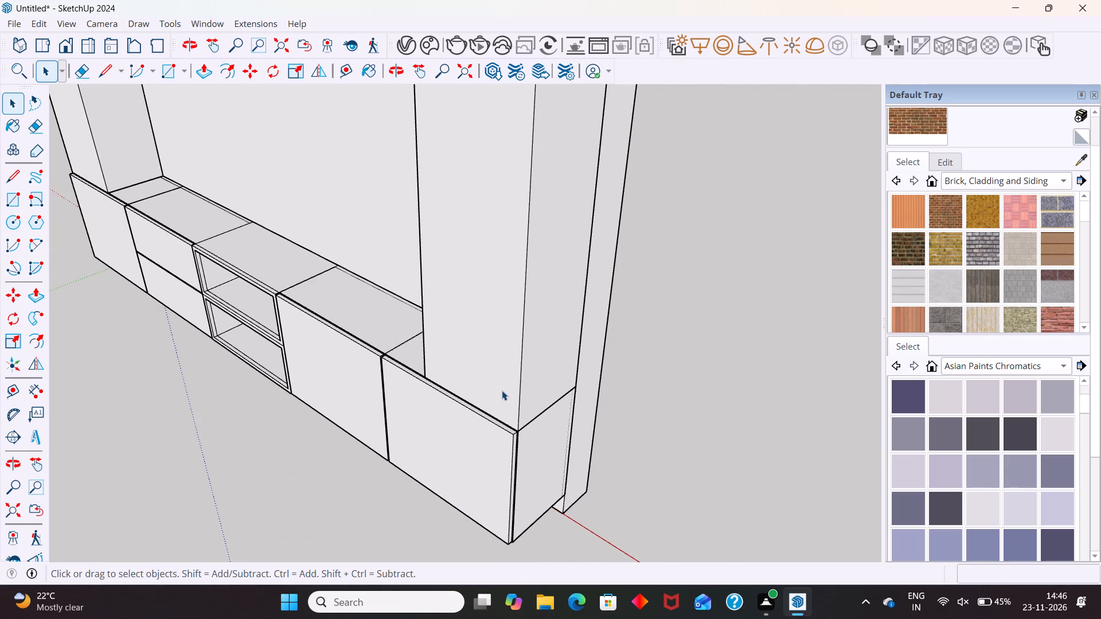
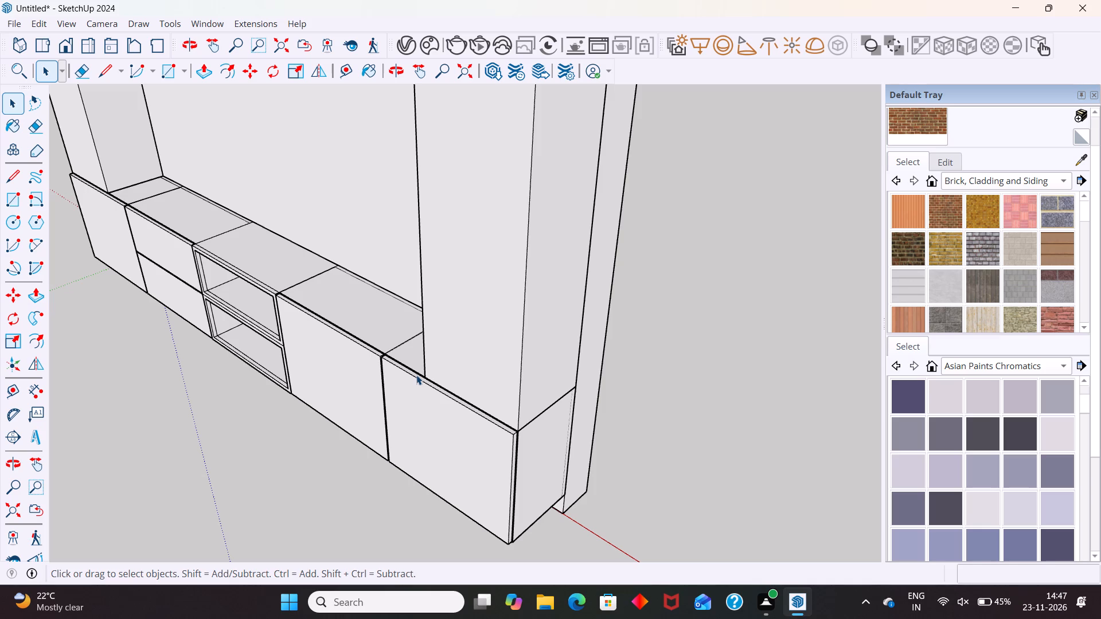
Open the copied tall box's group for editing and offset its front face 18 mm inward.
scroll(569, 370, "down", 6)
scroll(552, 452, "down", 13)
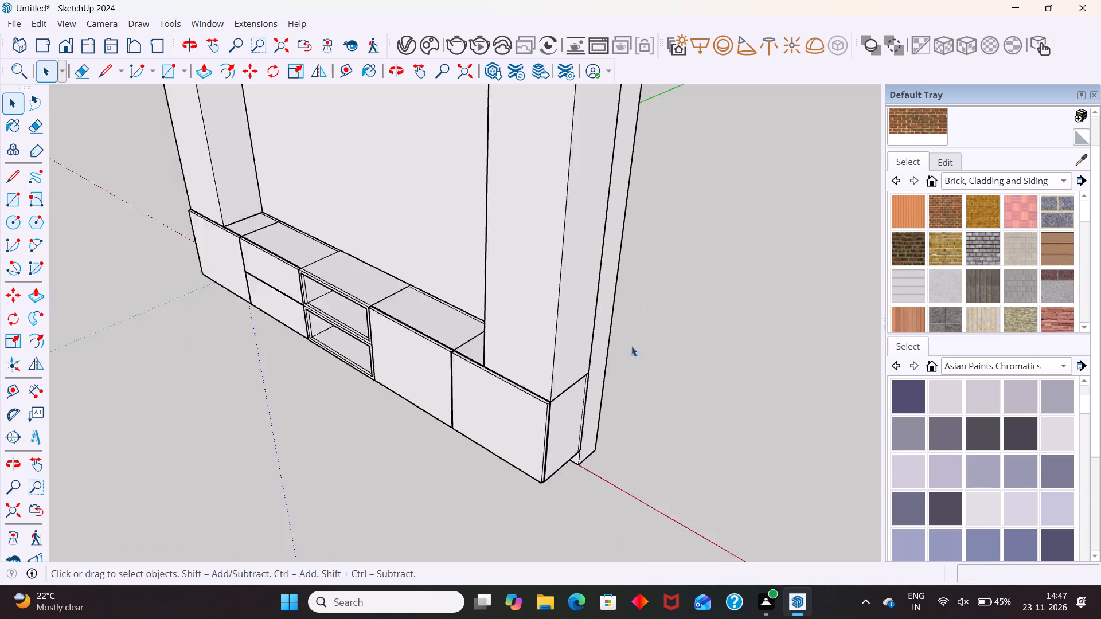
scroll(631, 346, "down", 1)
scroll(545, 351, "down", 6)
middle_click_drag(526, 393, 643, 304)
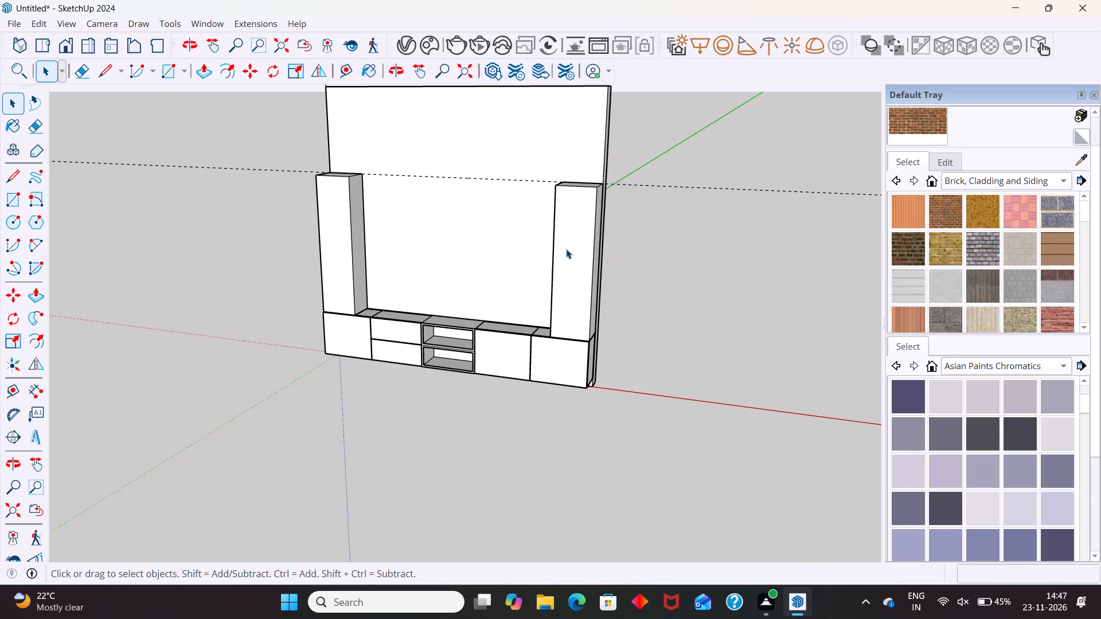
triple_click(566, 249)
scroll(575, 217, "up", 5)
left_click(571, 236)
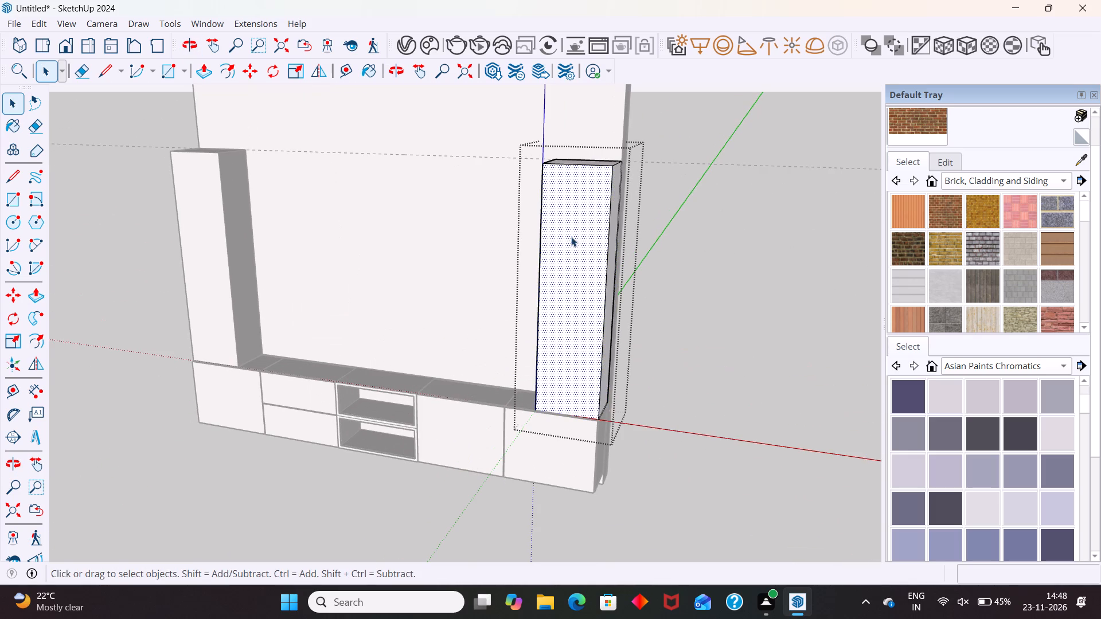
scroll(594, 184, "up", 3)
key("f")
left_click(603, 213)
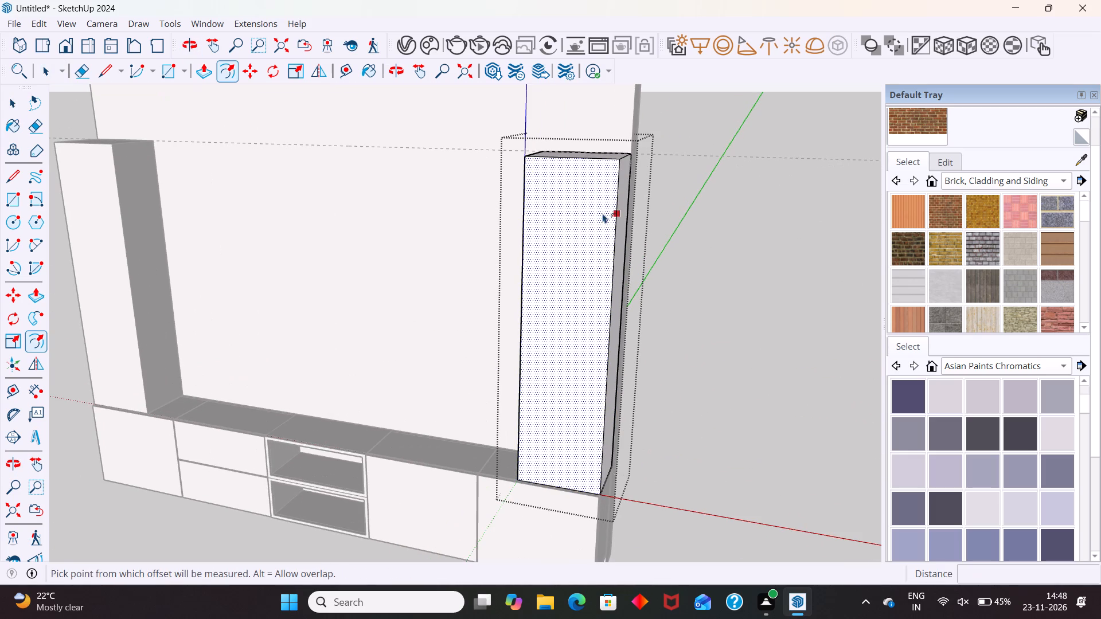
type("18")
key("Return")
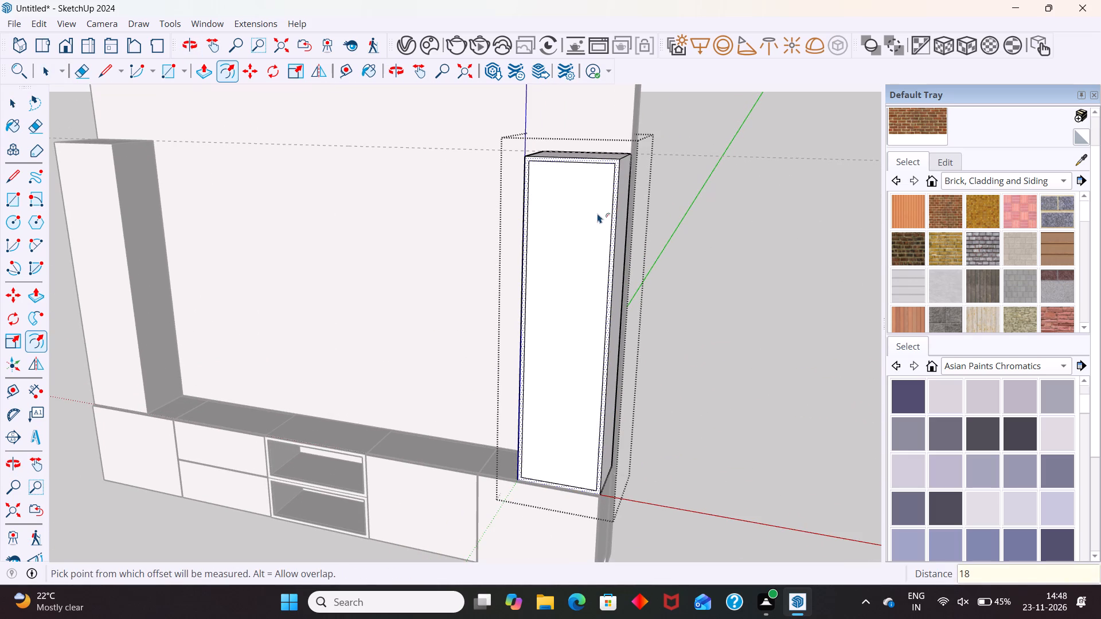
Place a guide 18 mm in from the back vertical edge of the tall box's outer side face.
key("space")
left_click(566, 236)
middle_click_drag(630, 292, 577, 326)
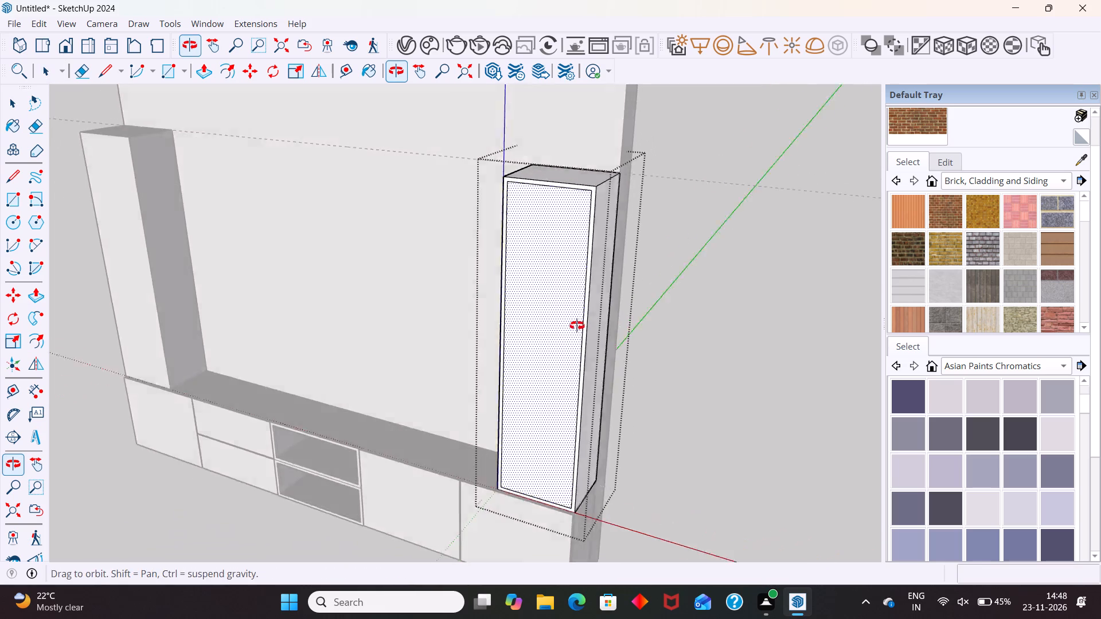
middle_click_drag(577, 326, 548, 337)
key("t")
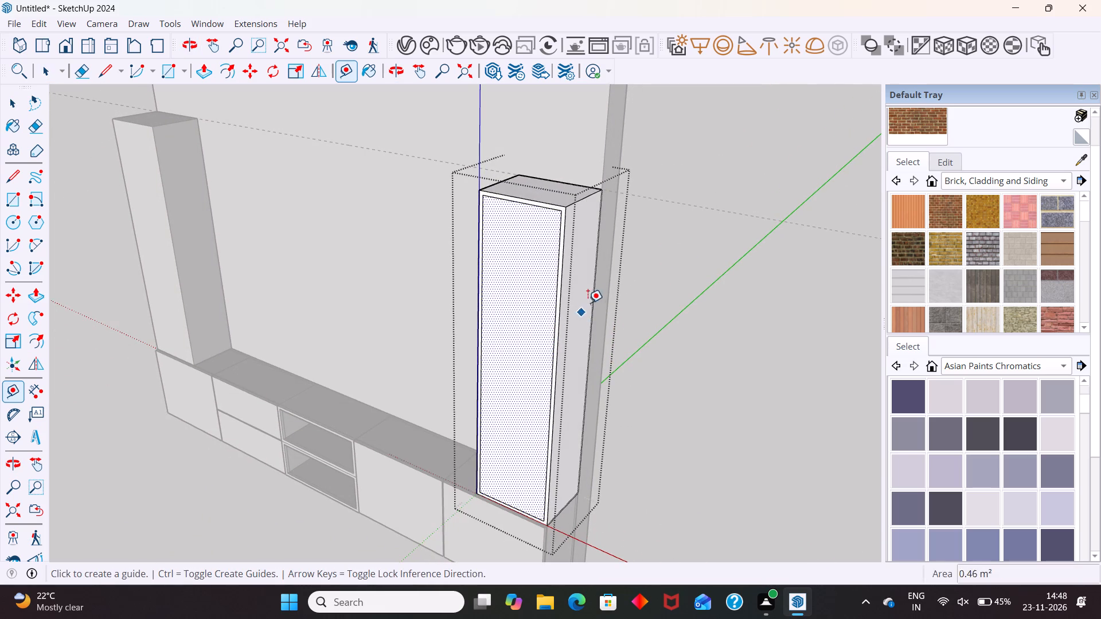
left_click(597, 286)
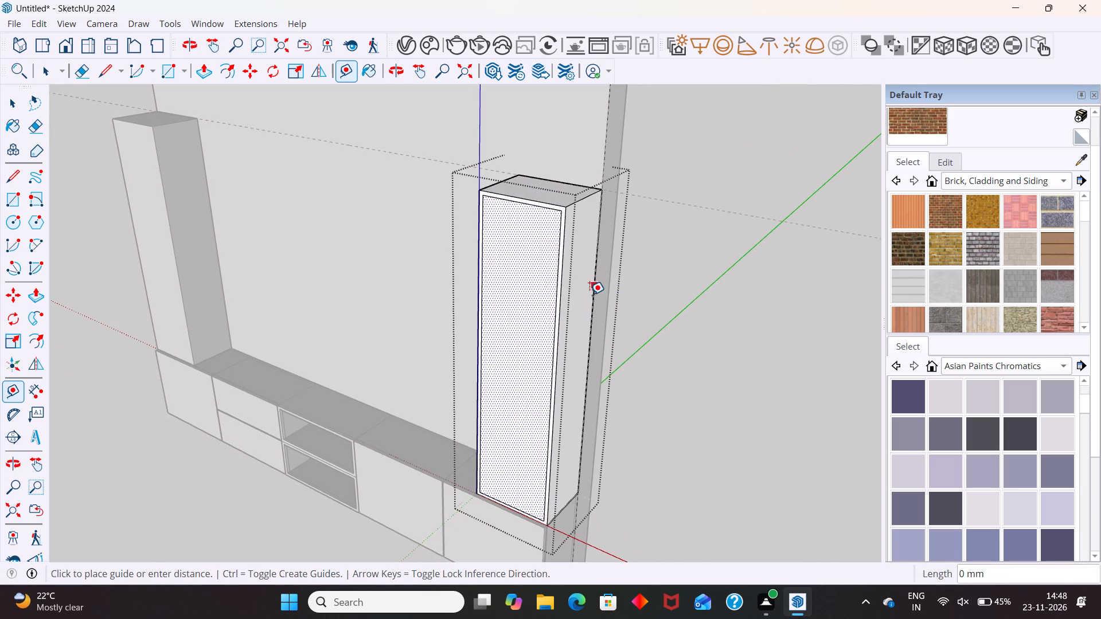
type("18")
key("Return")
Push/Pull the inner front face of the tall box inward to the 18 mm back guide, hollowing the box.
middle_click_drag(624, 267, 618, 279)
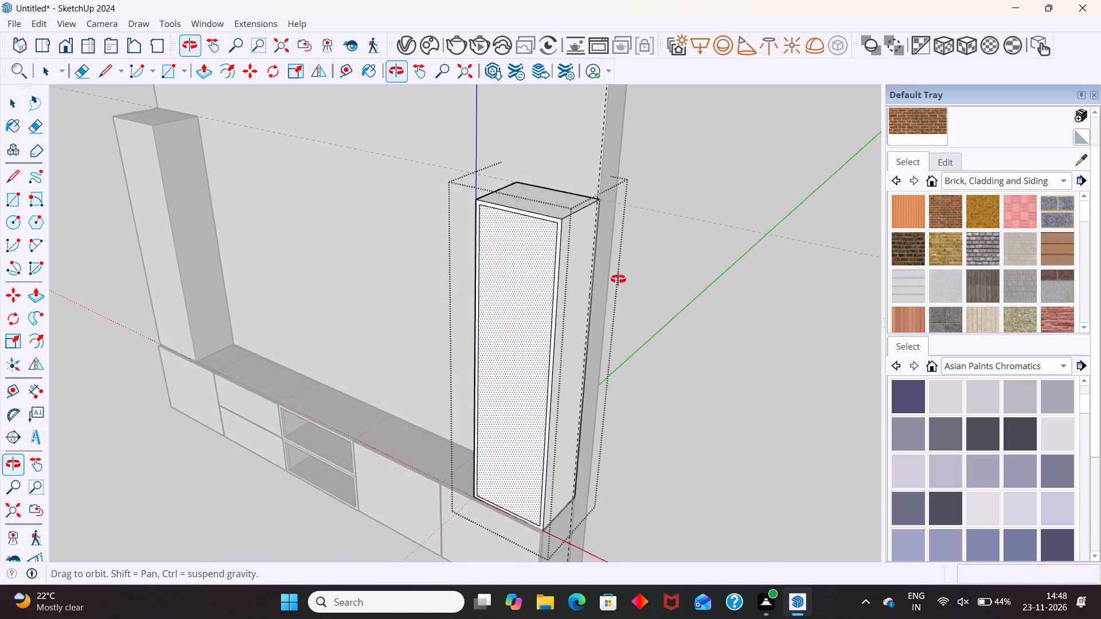
middle_click_drag(618, 279, 599, 301)
key("space")
left_click(492, 319)
key("p")
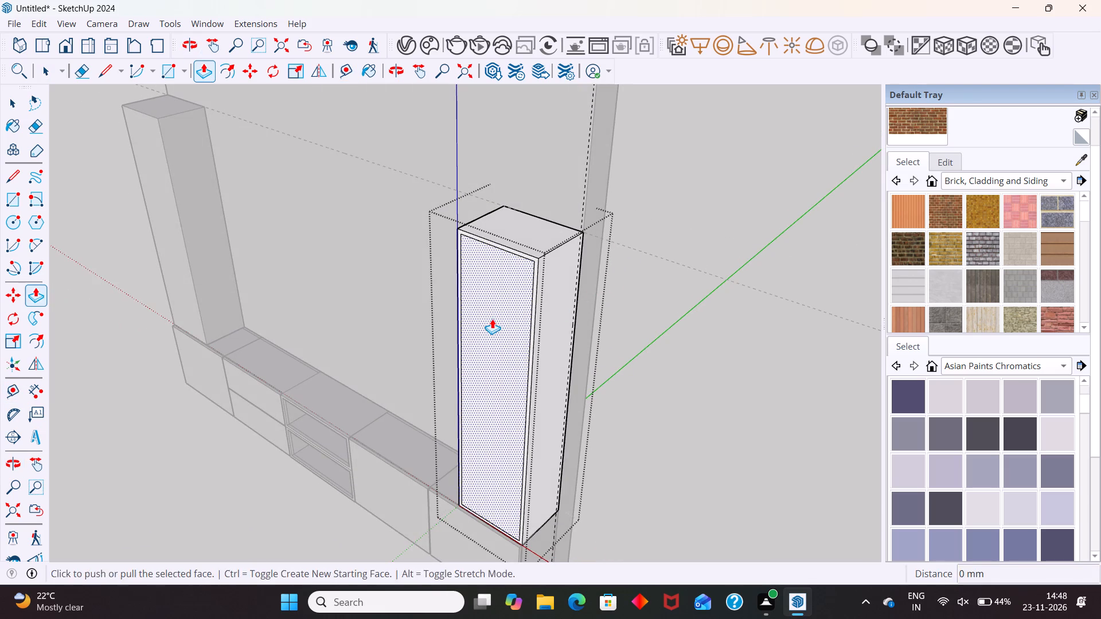
left_click(492, 319)
left_click(585, 176)
key("space")
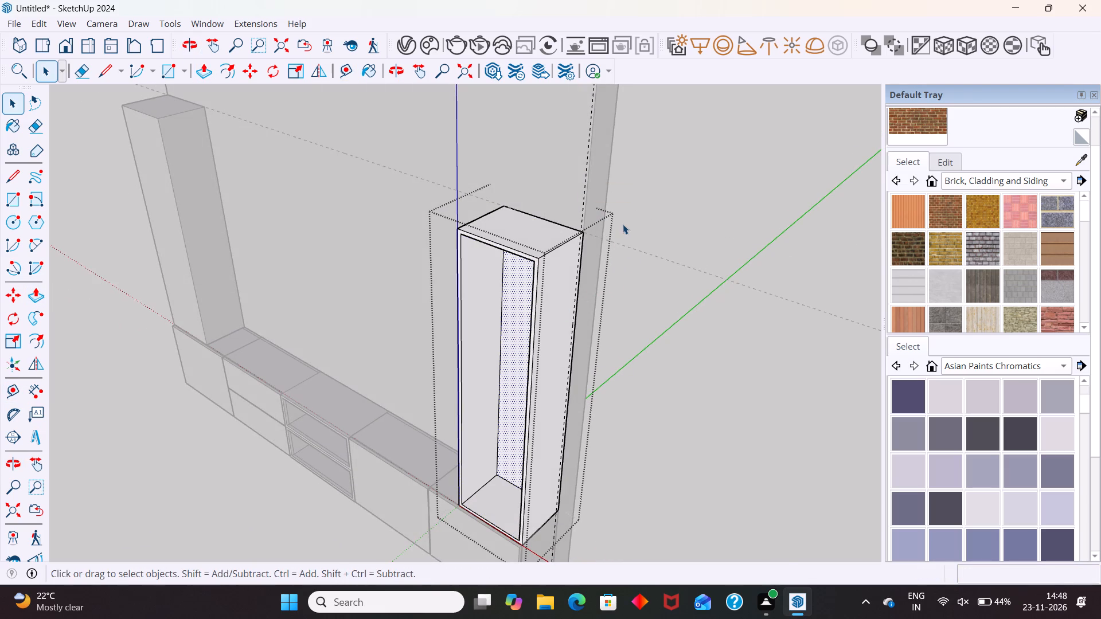
Divide the vertical edge between the hollow box's back face and outer side into 4 equal segments.
scroll(624, 226, "down", 6)
middle_click_drag(475, 359, 651, 267)
scroll(696, 211, "up", 4)
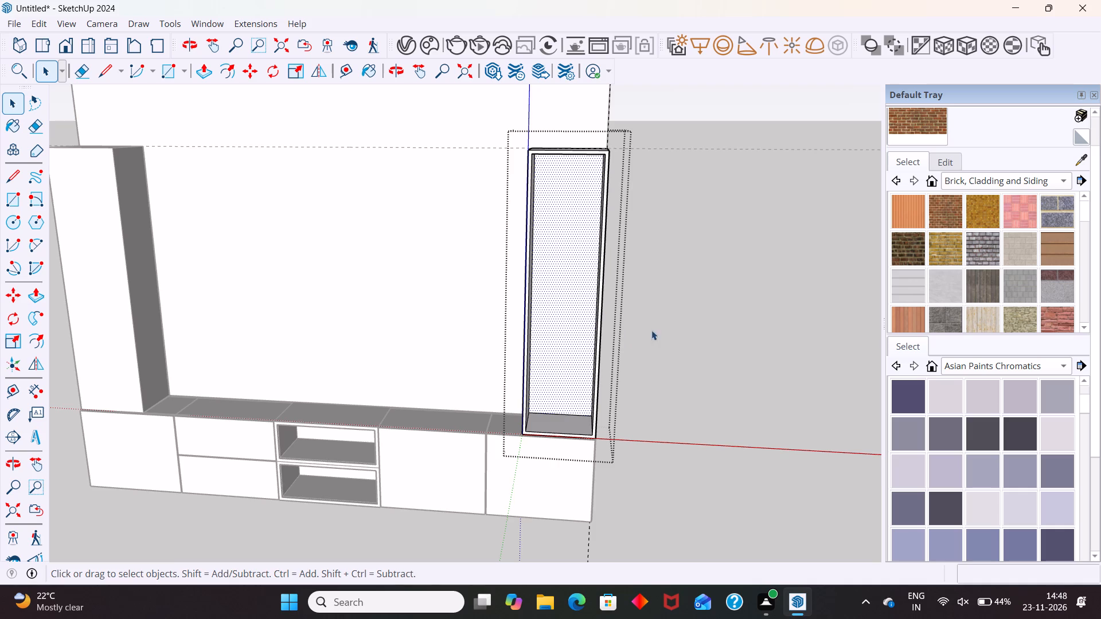
scroll(583, 230, "up", 3)
middle_click_drag(583, 263, 646, 316)
scroll(603, 246, "up", 4)
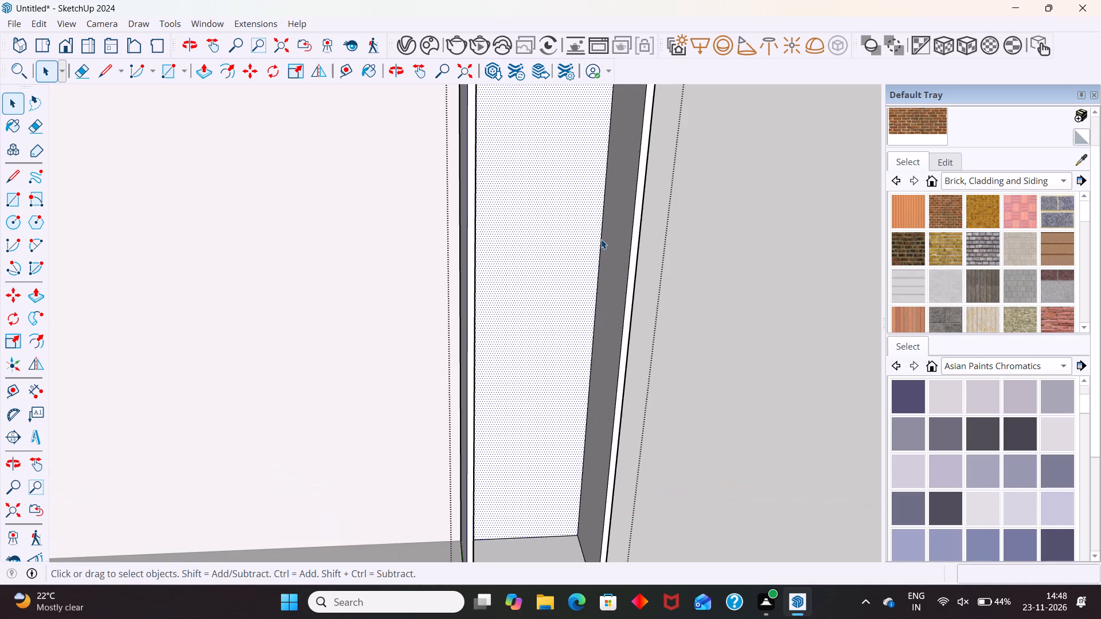
left_click(601, 239)
right_click(601, 239)
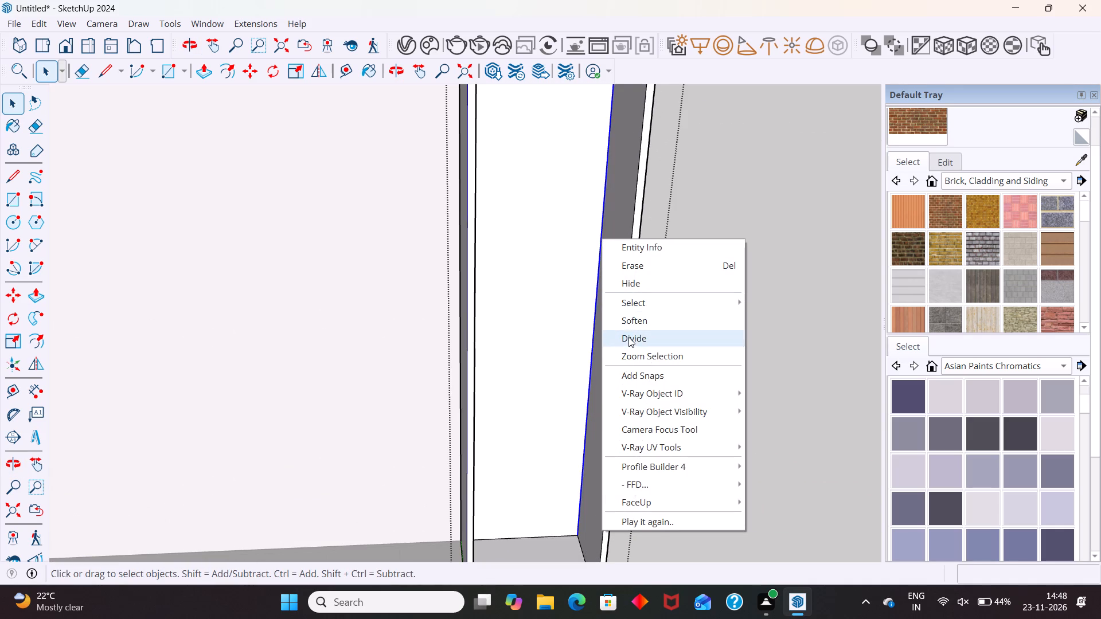
left_click(628, 337)
key("4")
key("Return")
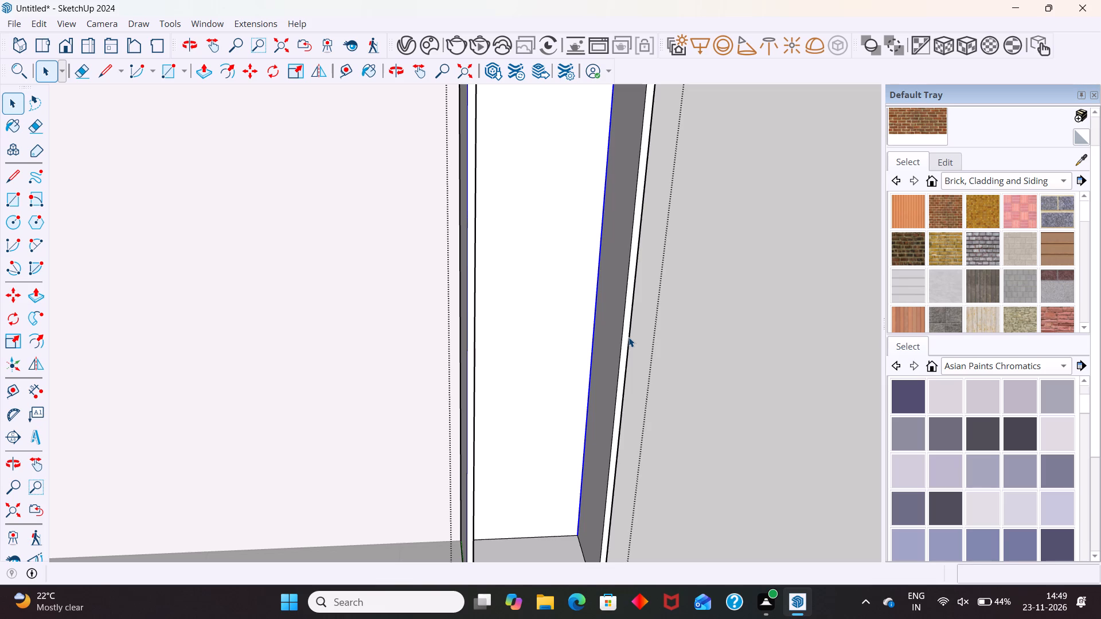
Draw horizontal lines about 364 mm long across the inner back face at the upper and middle division points.
key("l")
scroll(611, 492, "down", 3)
scroll(596, 209, "down", 5)
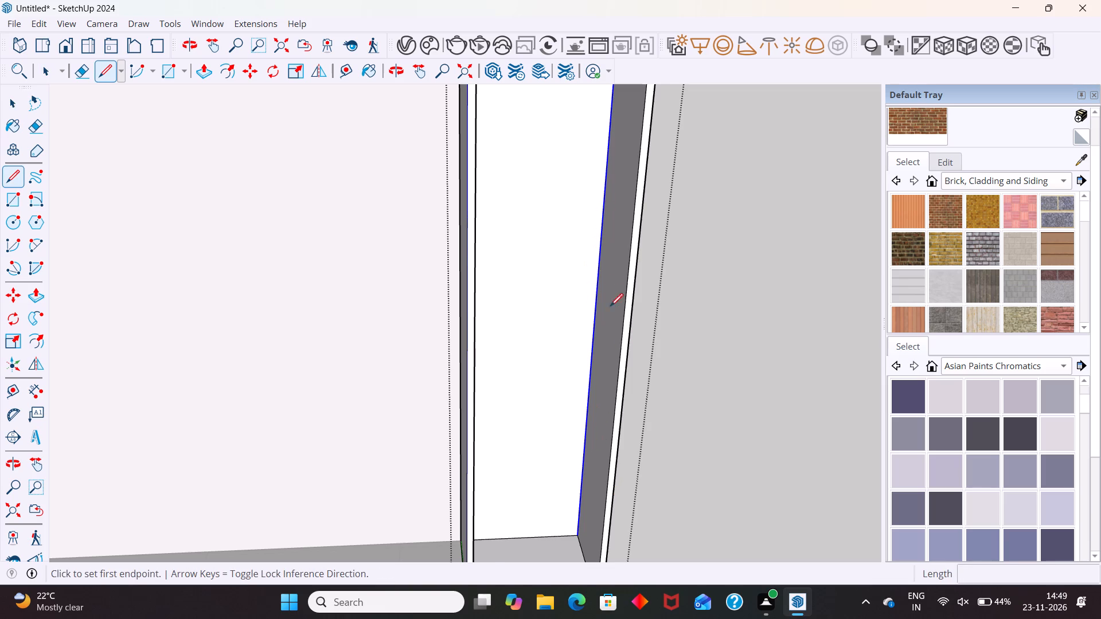
scroll(608, 340, "down", 4)
scroll(614, 232, "up", 3)
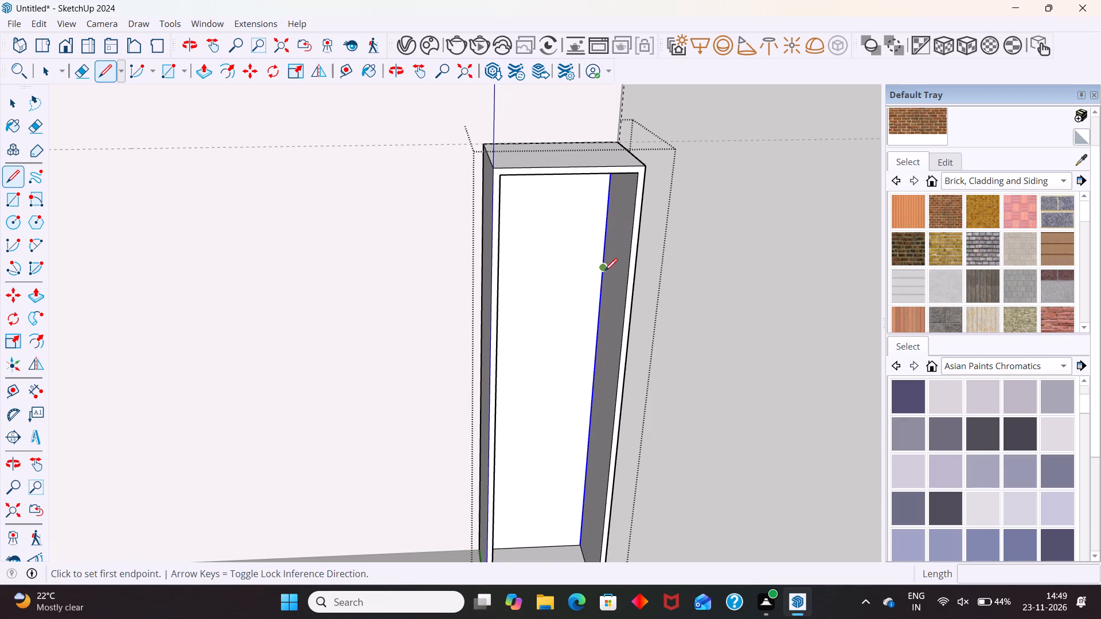
left_click(604, 269)
middle_click_drag(544, 276, 503, 278)
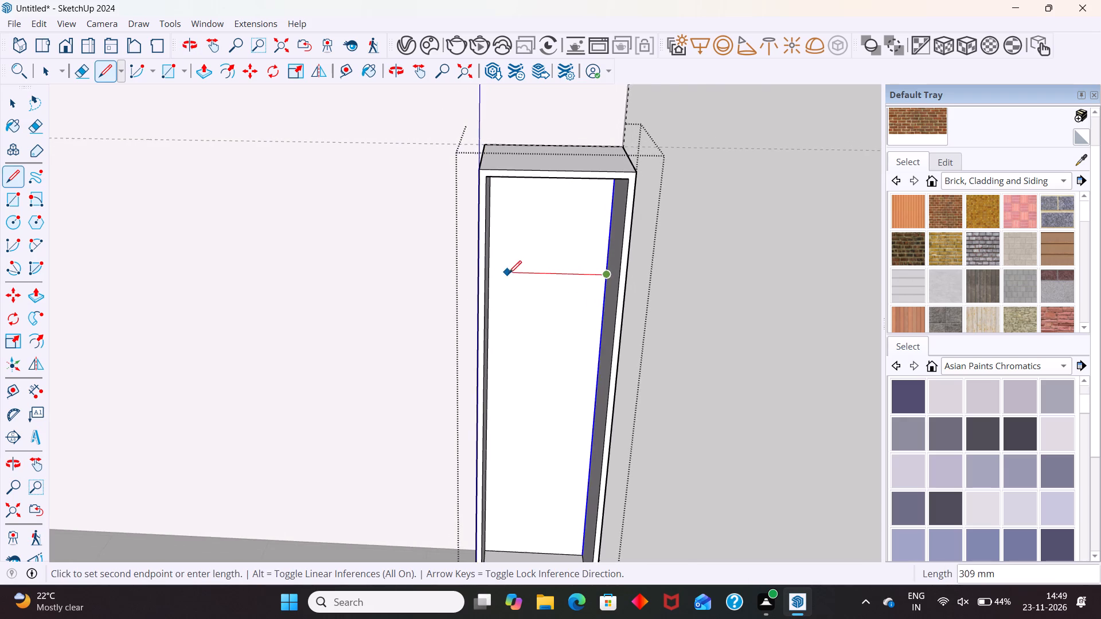
scroll(509, 273, "up", 4)
left_click(480, 270)
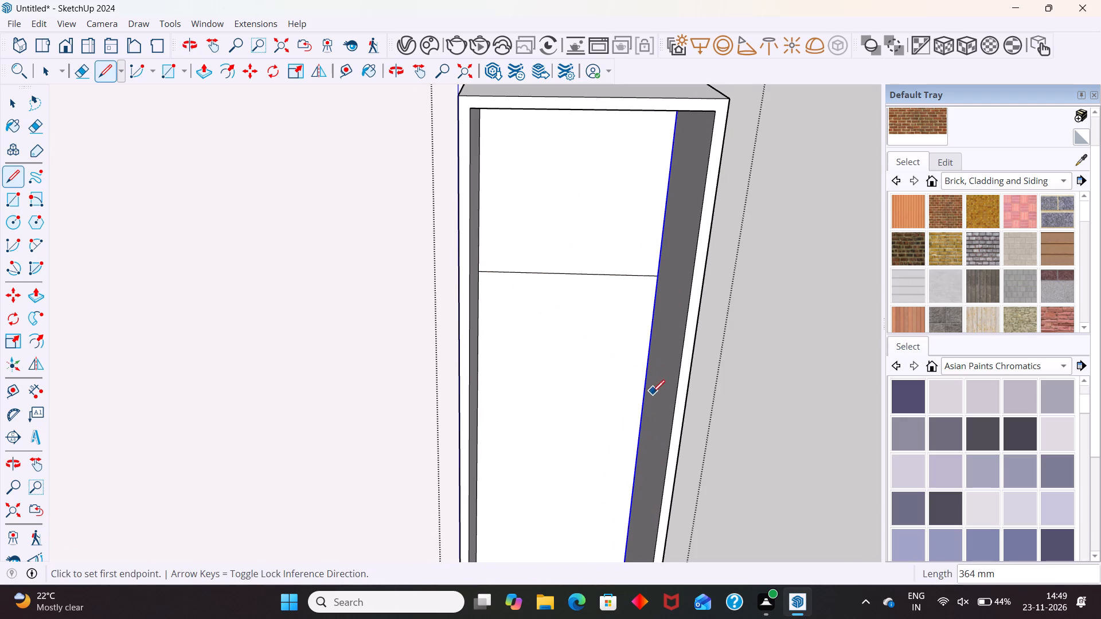
left_click(638, 433)
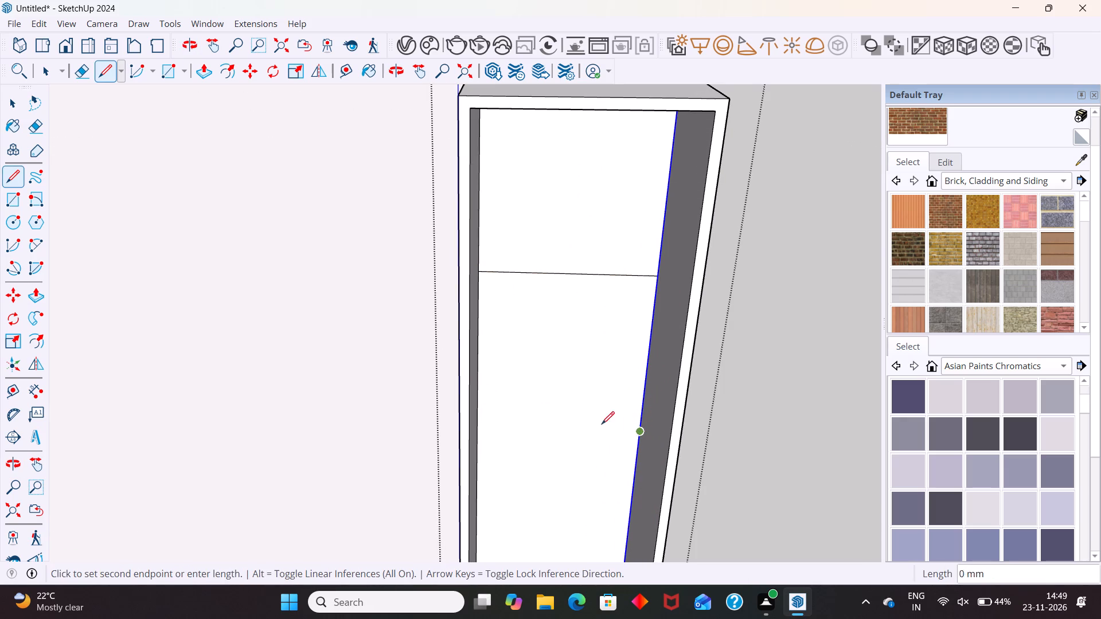
scroll(481, 408, "up", 4)
left_click(477, 434)
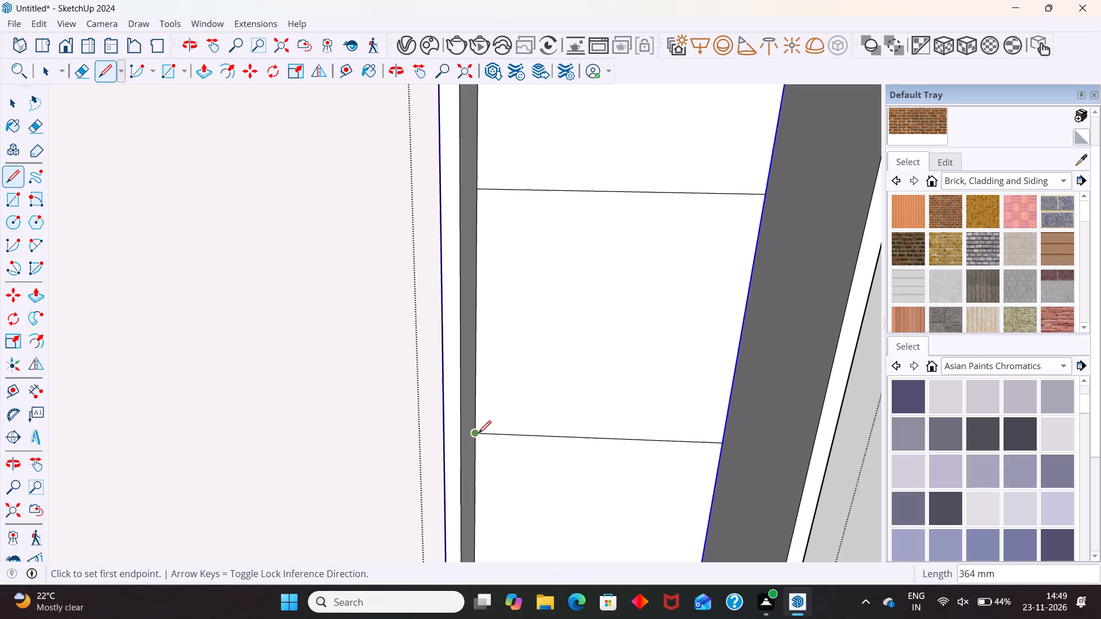
Draw a horizontal line across the inner back face at the lowest division point.
scroll(598, 296, "down", 5)
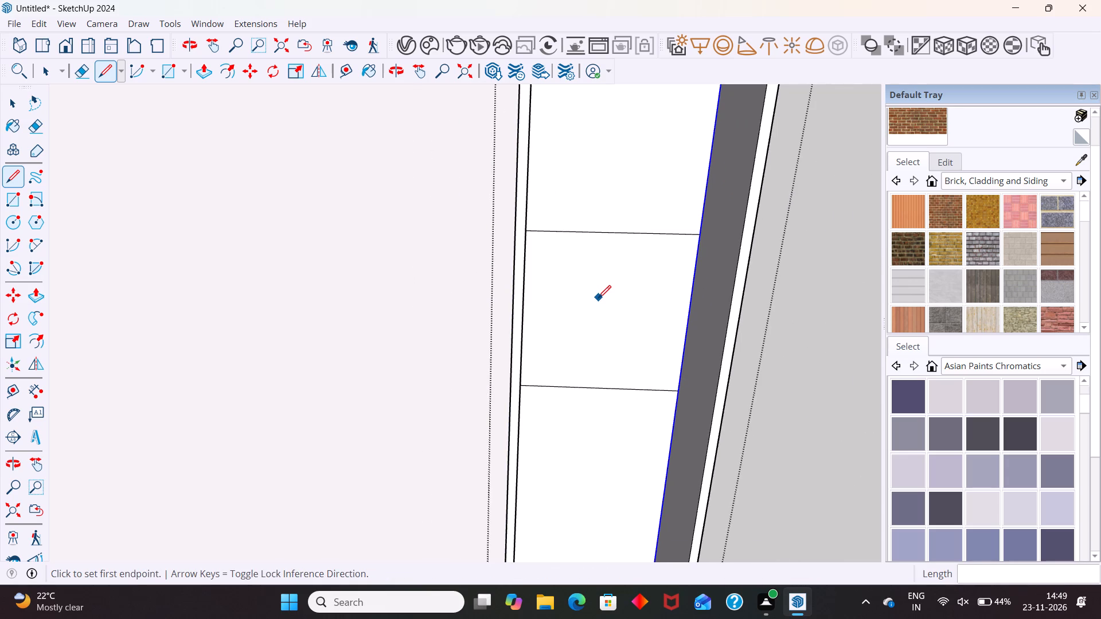
scroll(599, 205, "down", 6)
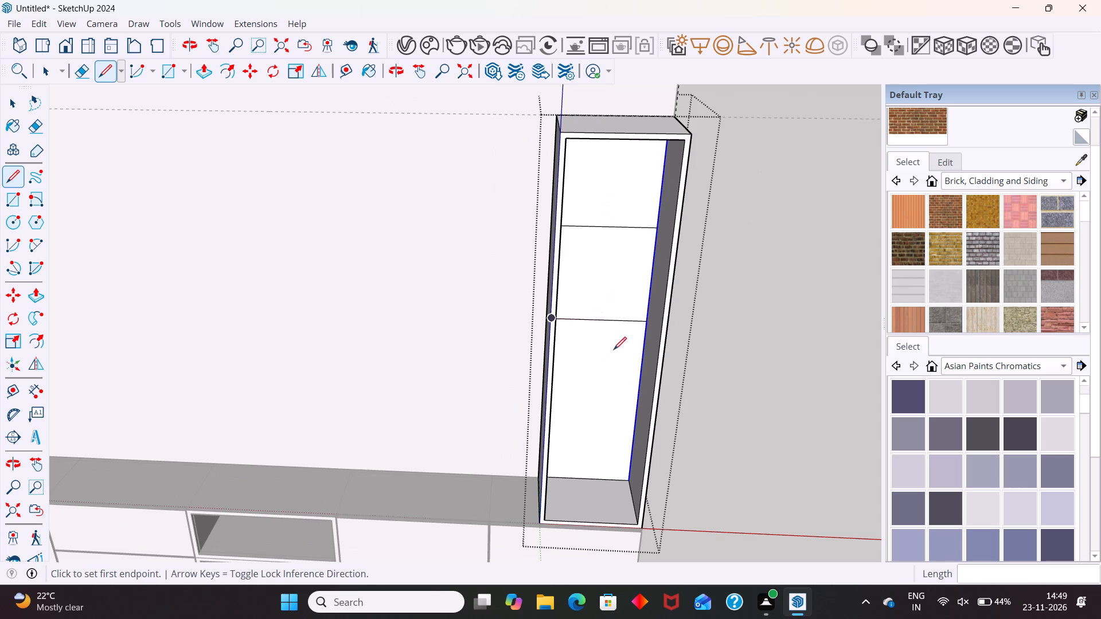
left_click(638, 405)
middle_click_drag(572, 405, 569, 408)
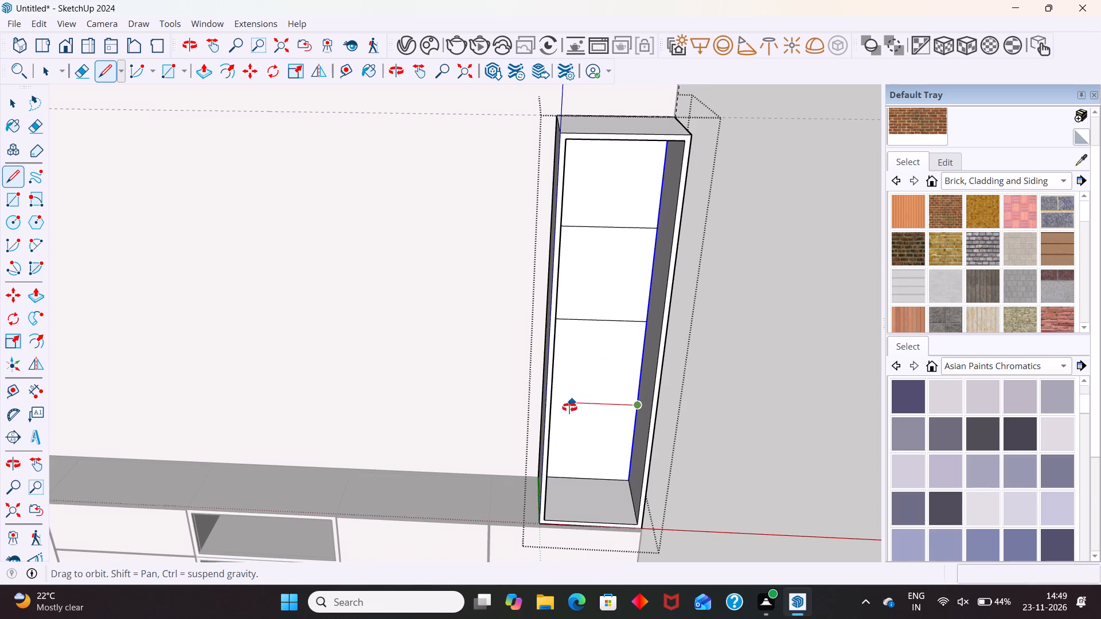
middle_click_drag(569, 408, 525, 405)
scroll(563, 404, "up", 4)
left_click(536, 410)
key("space")
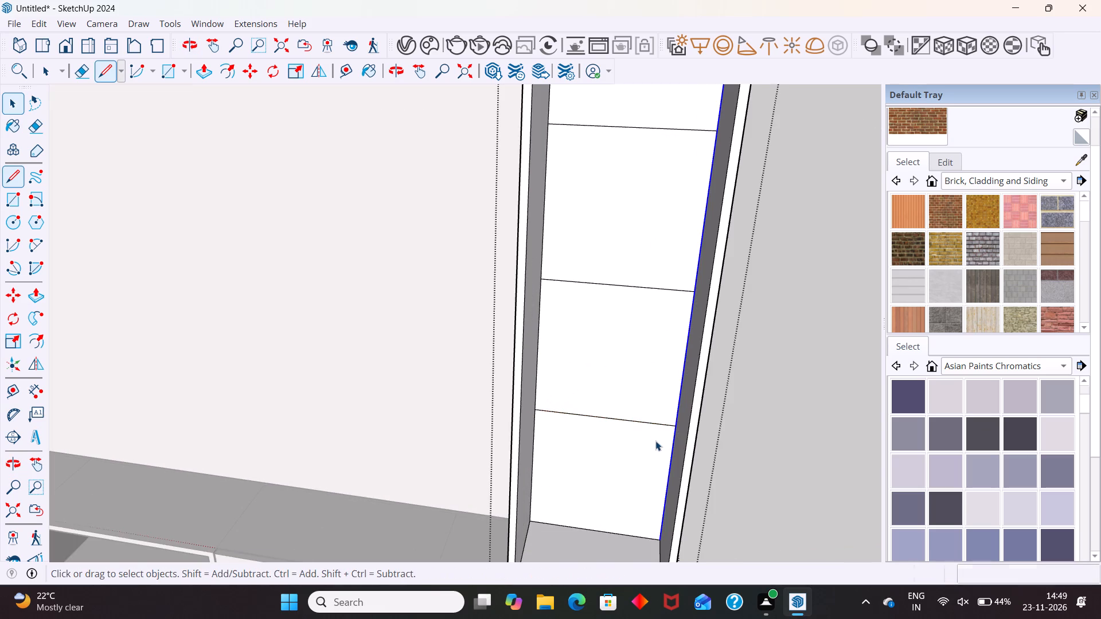
Copy the uppermost dividing line 9 mm upward on the inner back face.
scroll(653, 433, "down", 5)
scroll(672, 277, "up", 3)
left_click(687, 248)
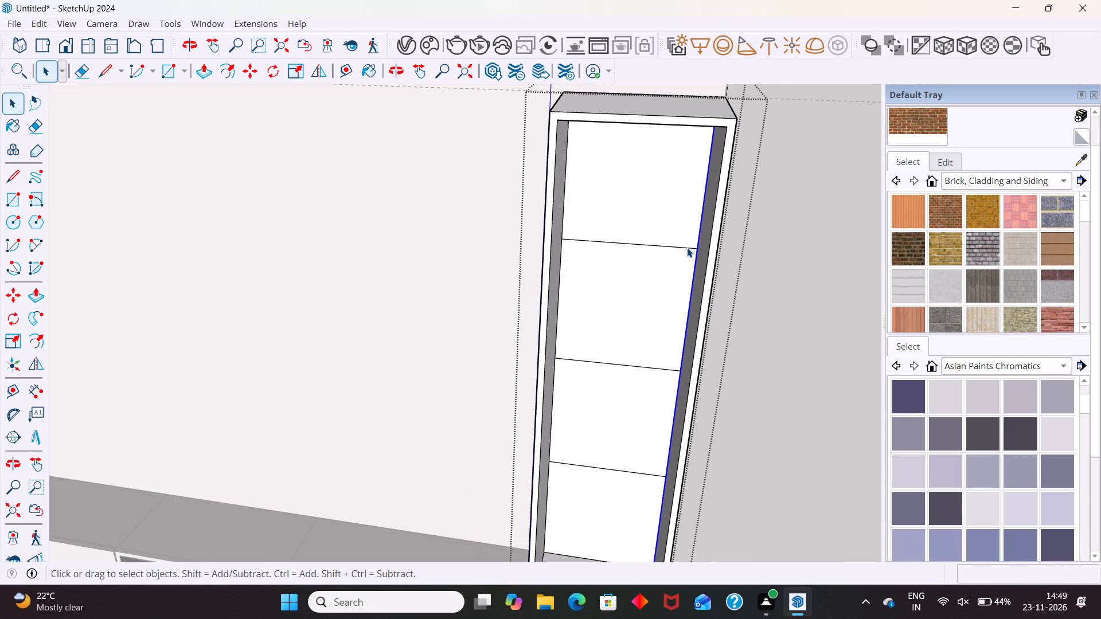
scroll(704, 207, "up", 3)
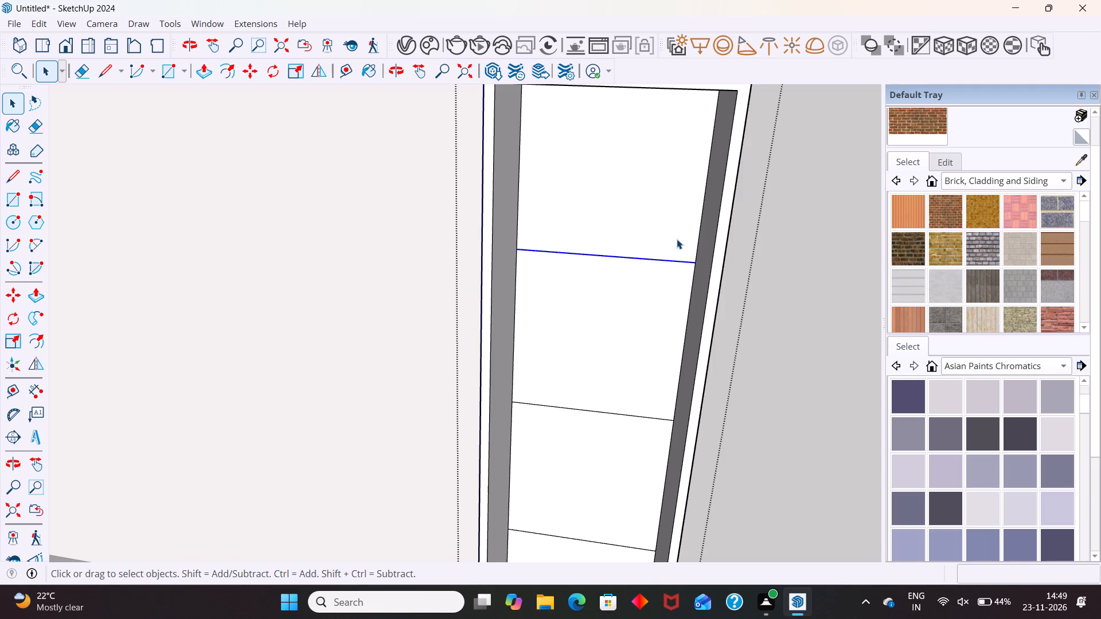
key("m")
scroll(684, 244, "up", 10)
left_click(704, 273)
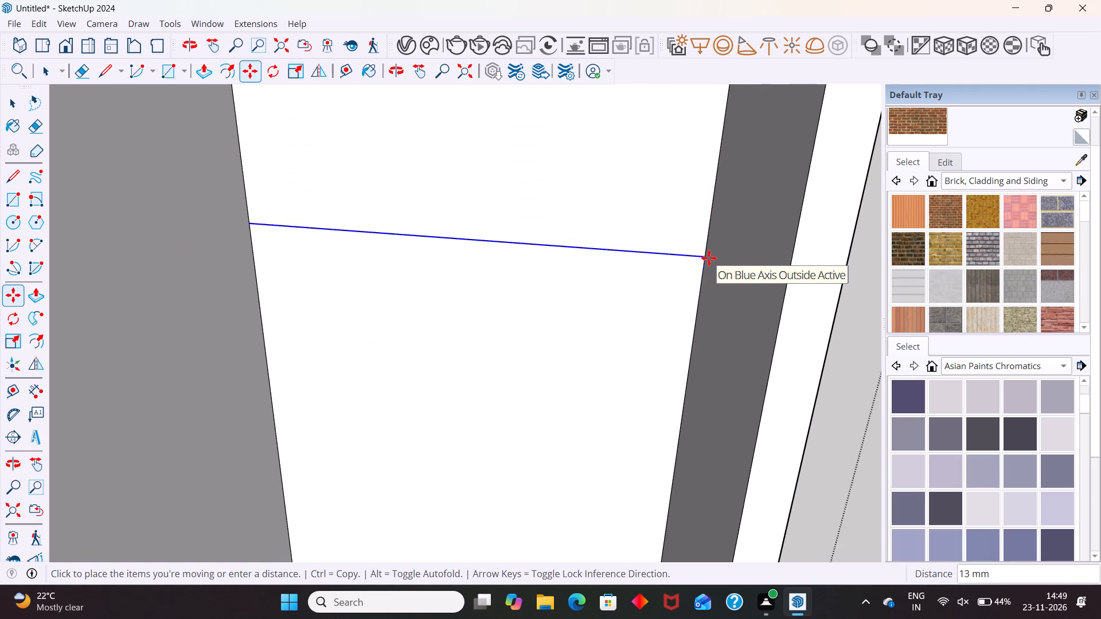
key("9")
key("Return")
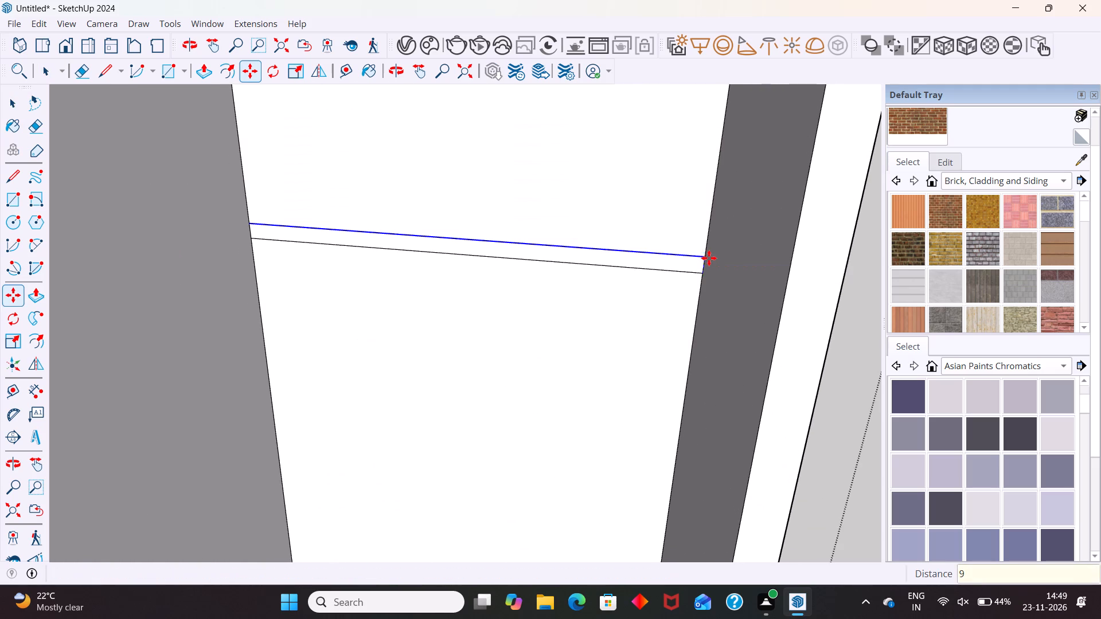
Copy the raised line 18 mm downward and delete the original dividing line between the two.
scroll(709, 270, "up", 5)
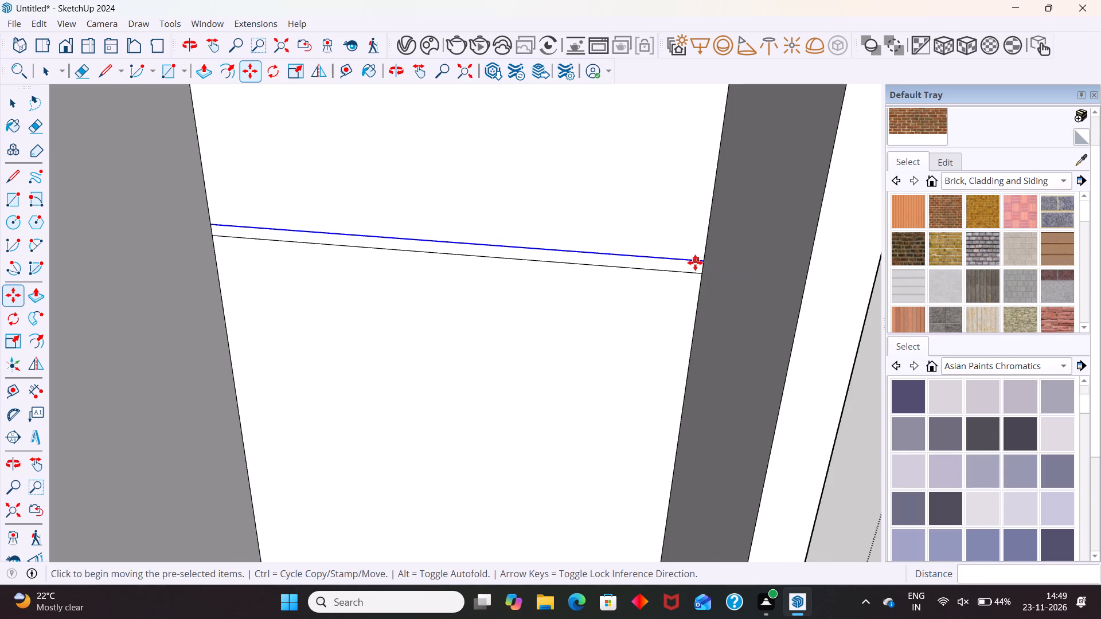
left_click(703, 259)
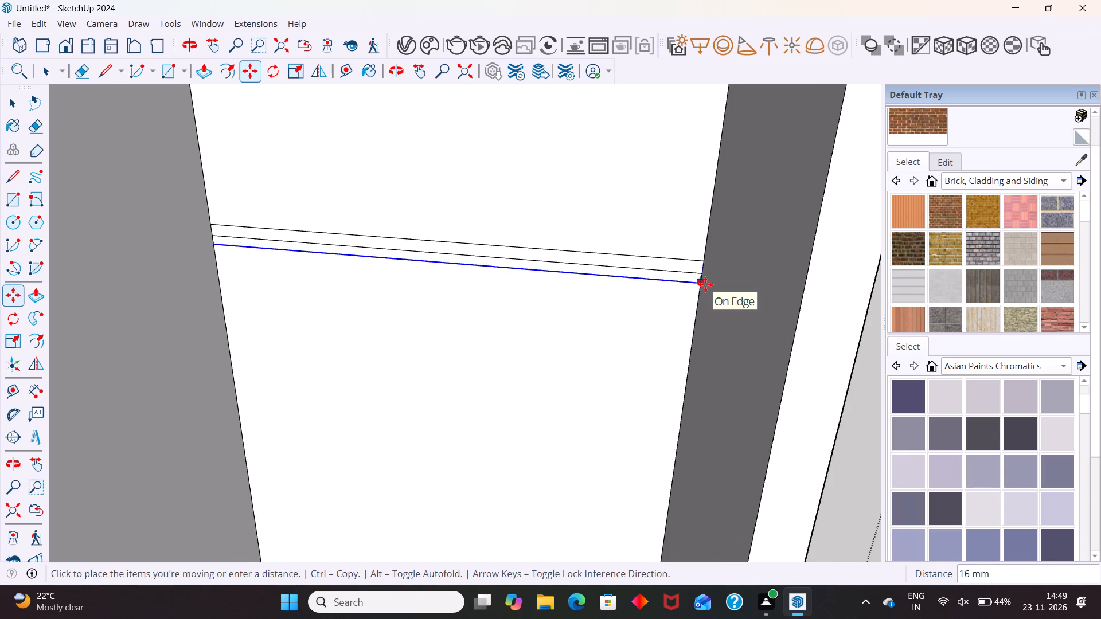
type("18")
key("Return")
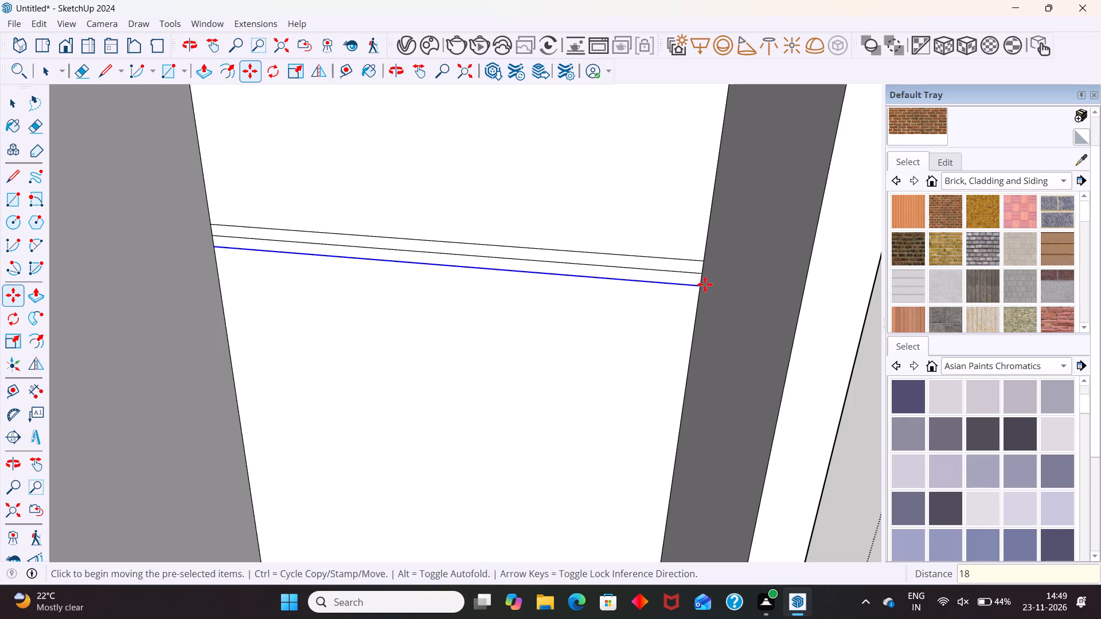
key("space")
left_click(682, 272)
key("Delete")
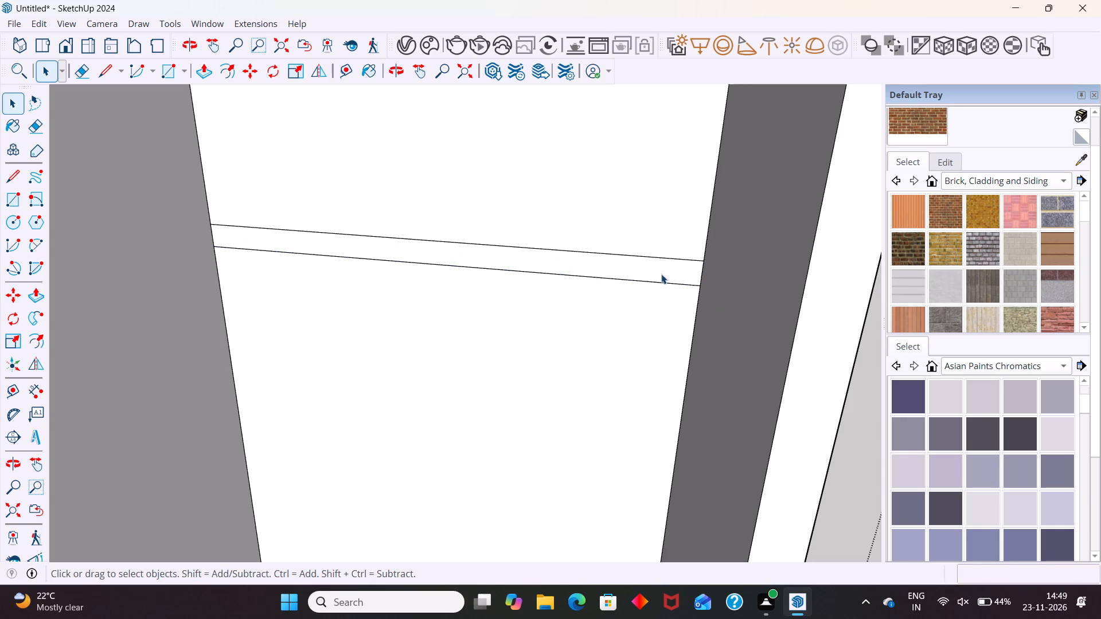
Copy the middle dividing line 9 mm upward on the inner back face.
scroll(623, 273, "down", 11)
left_click(618, 429)
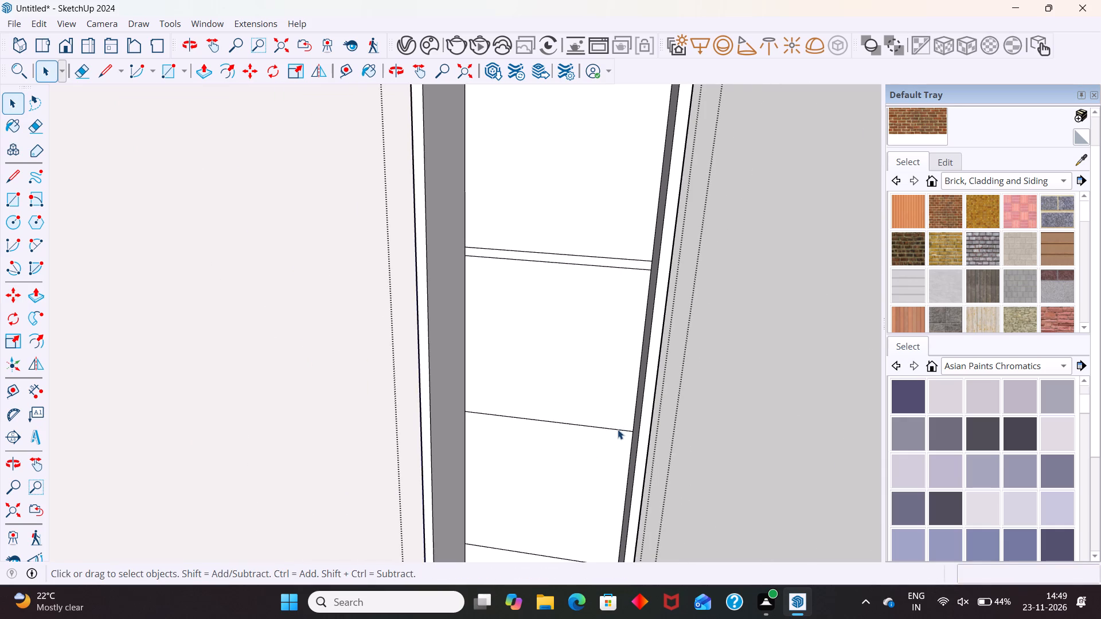
middle_click_drag(628, 451, 684, 453)
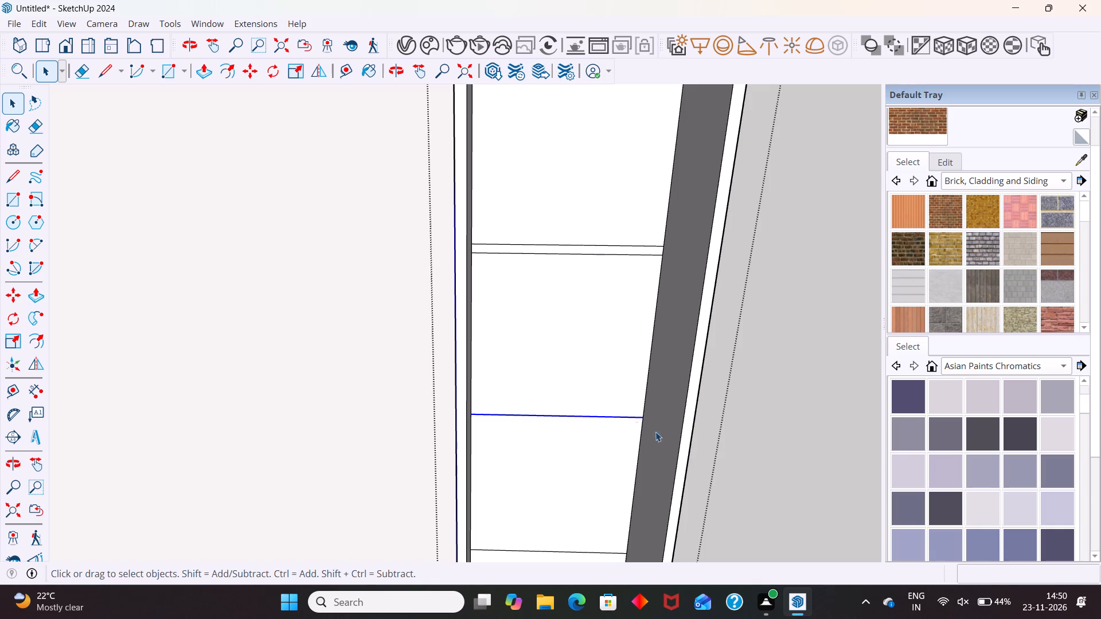
key("m")
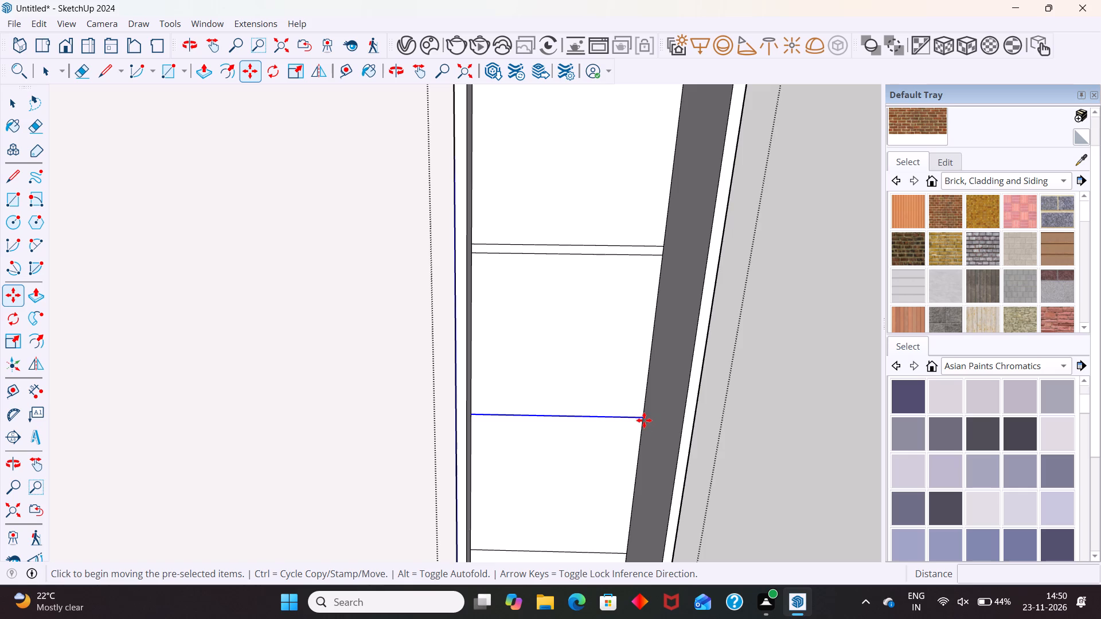
left_click(640, 416)
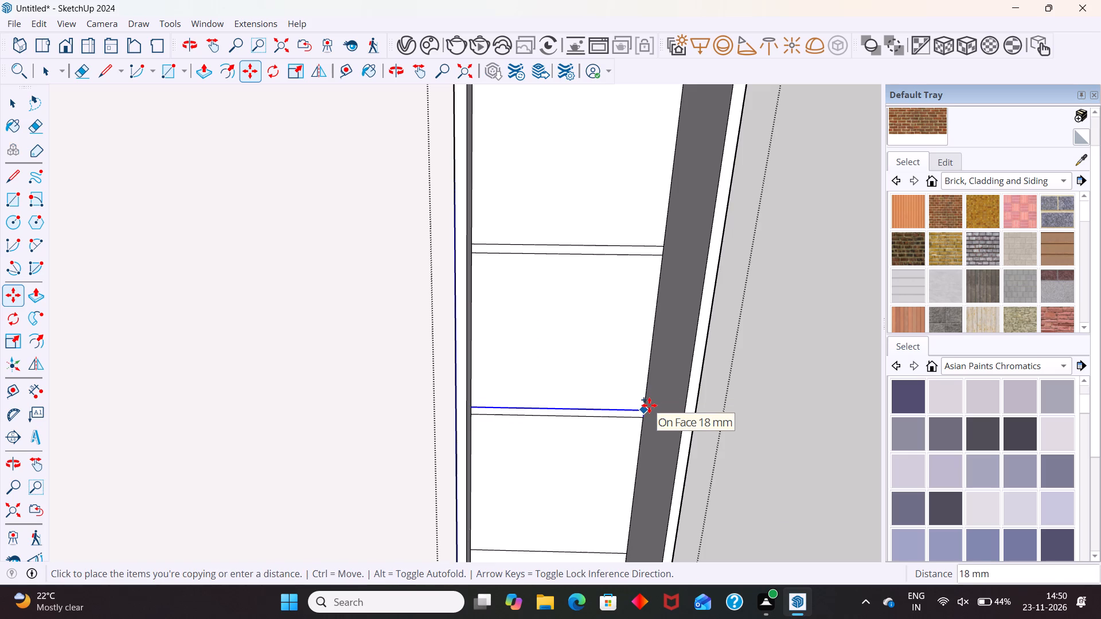
key("9")
key("Return")
Copy the raised middle line 18 mm downward and delete the original dividing line between the two.
scroll(650, 420, "up", 15)
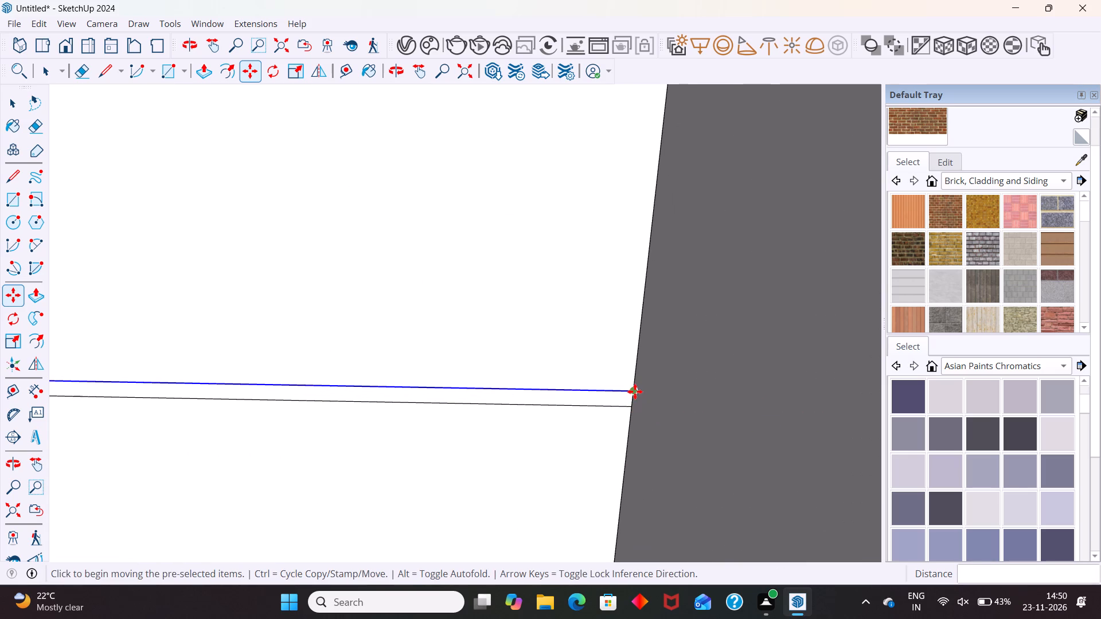
left_click(635, 391)
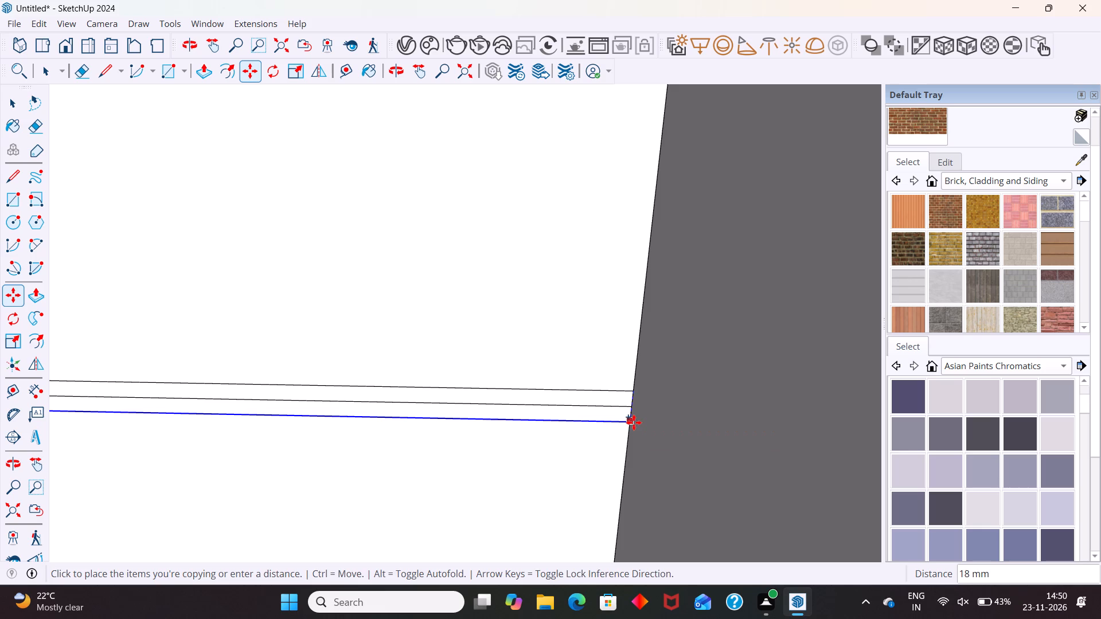
type("18")
key("Return")
key("space")
left_click(607, 408)
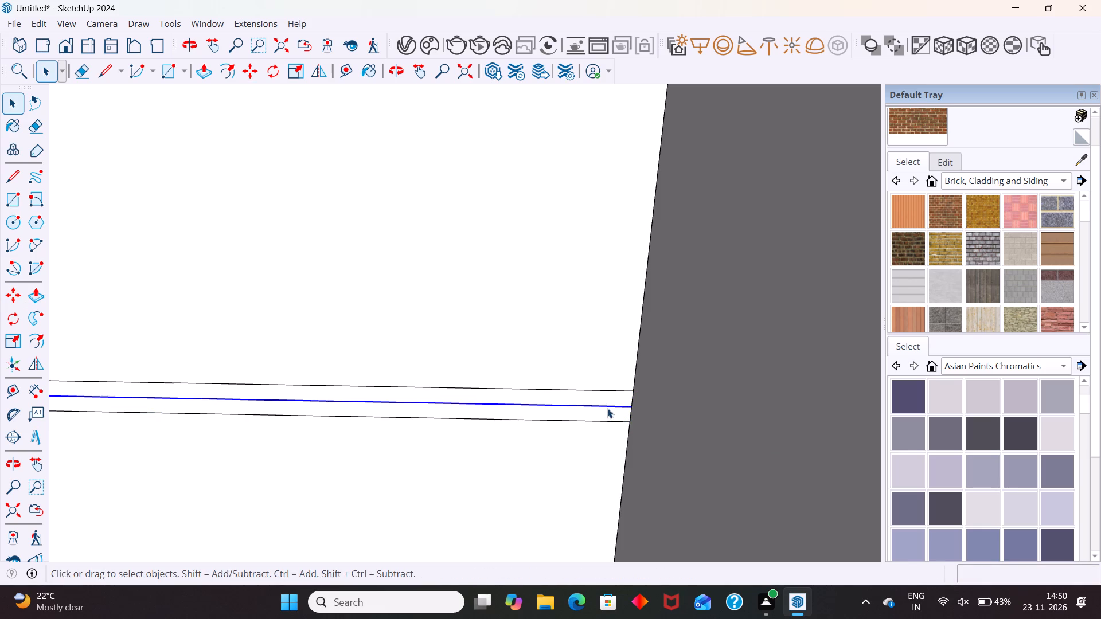
key("Delete")
Copy the lowest dividing line 9 mm upward on the inner back face.
scroll(594, 341, "down", 19)
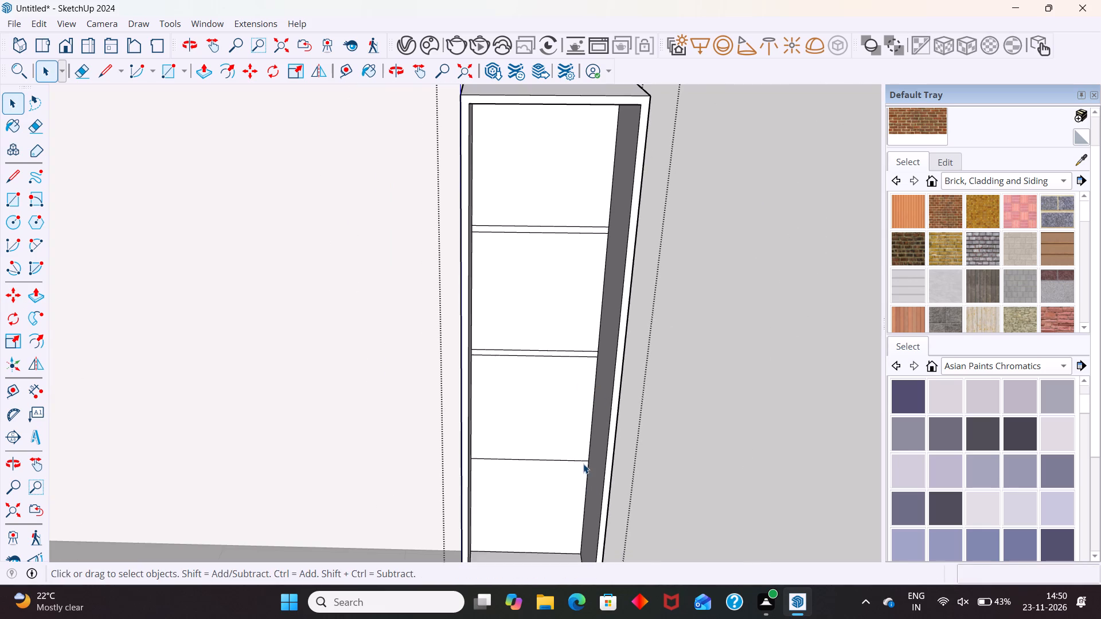
left_click(582, 461)
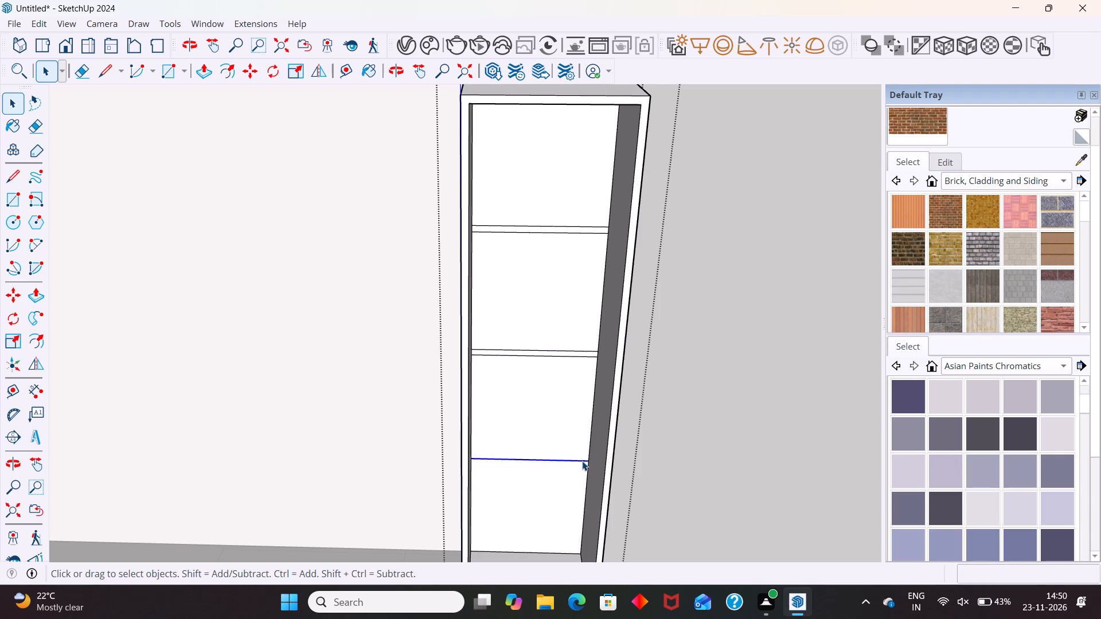
key("m")
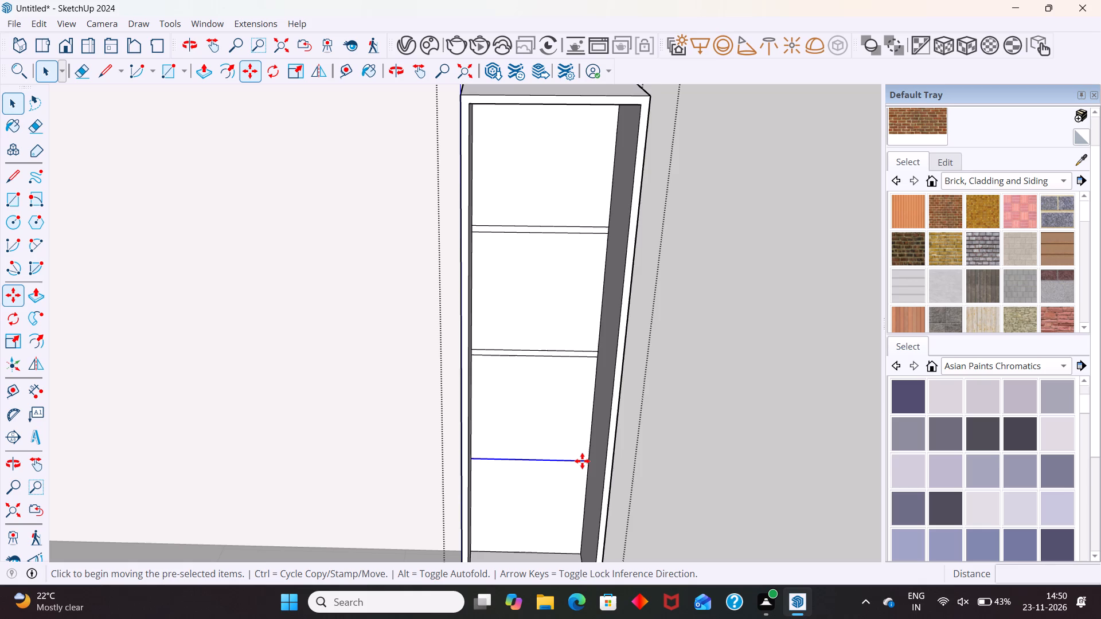
left_click(591, 461)
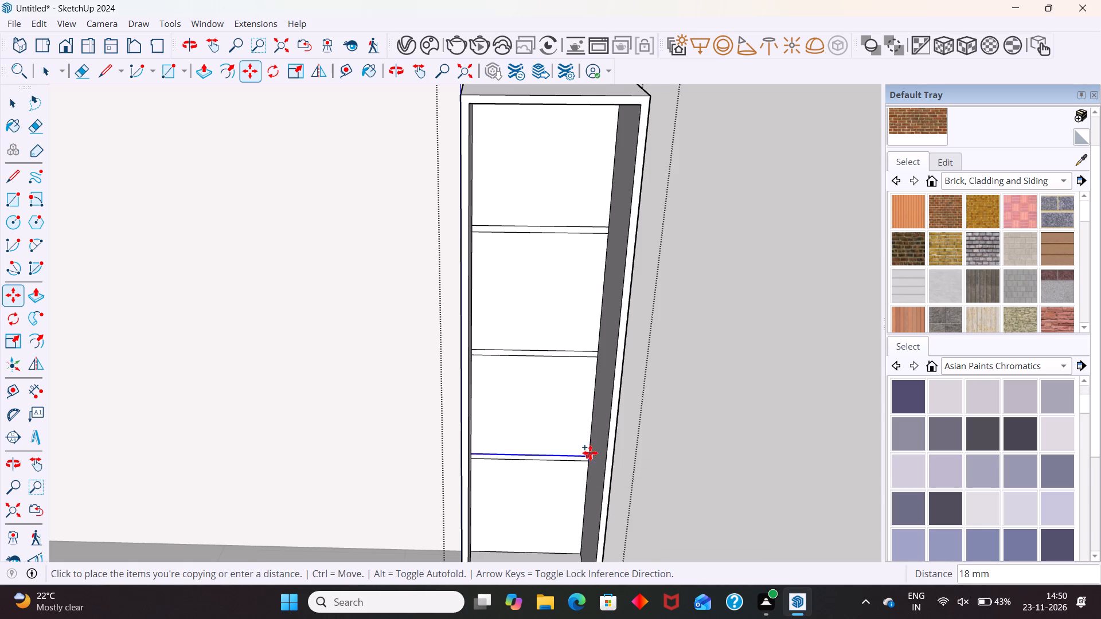
key("9")
key("Return")
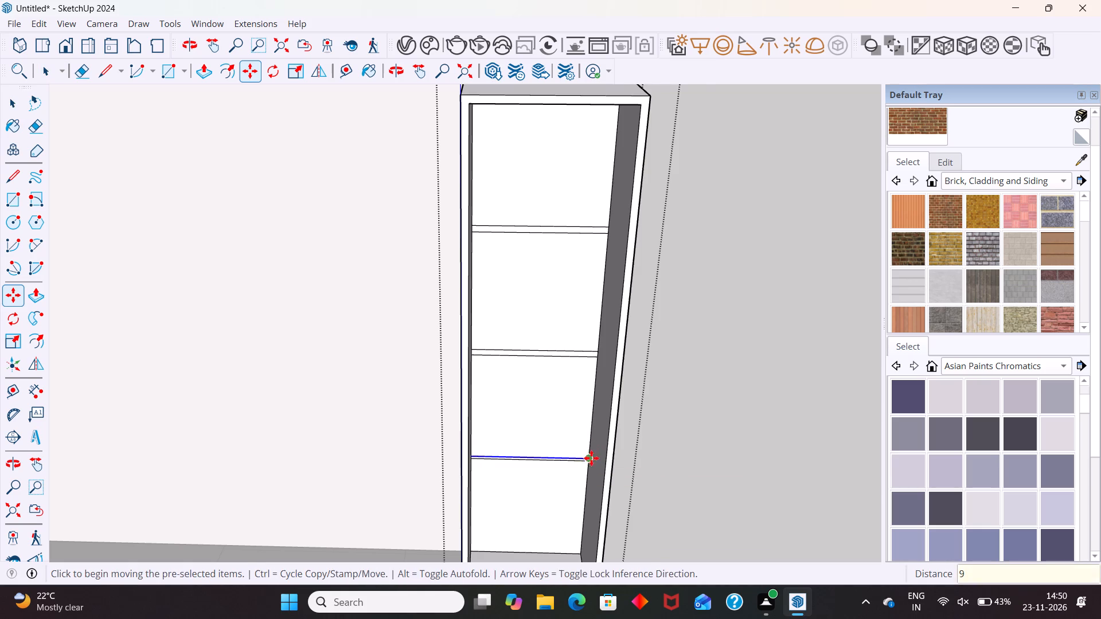
Copy the raised lowest line 18 mm downward and delete the original dividing line between the two.
scroll(591, 461, "up", 14)
left_click(587, 452)
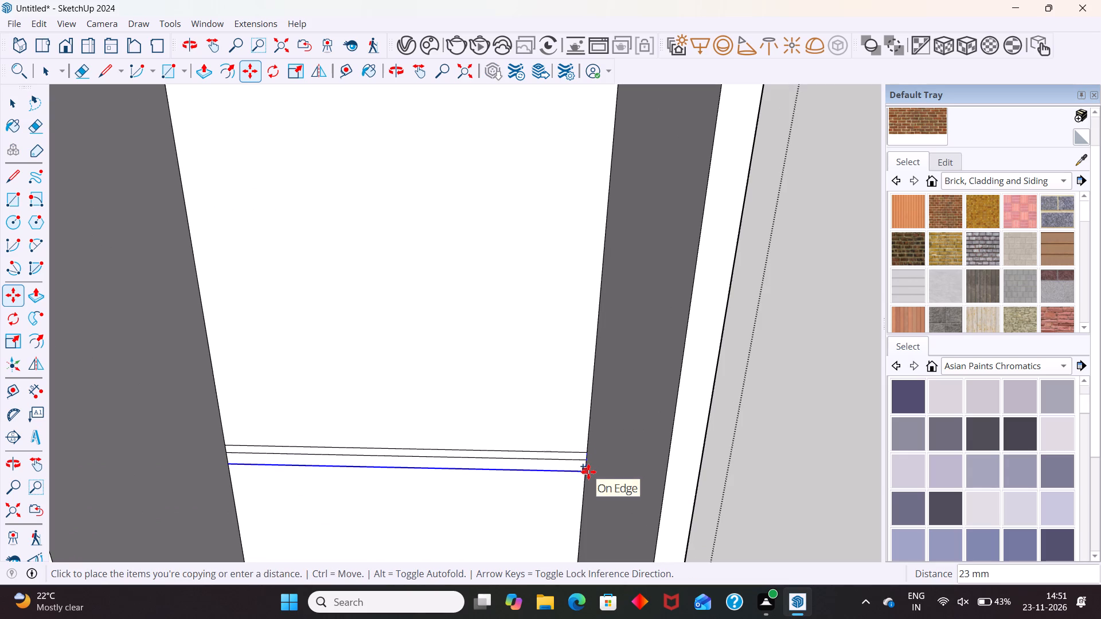
type("18")
key("Return")
key("space")
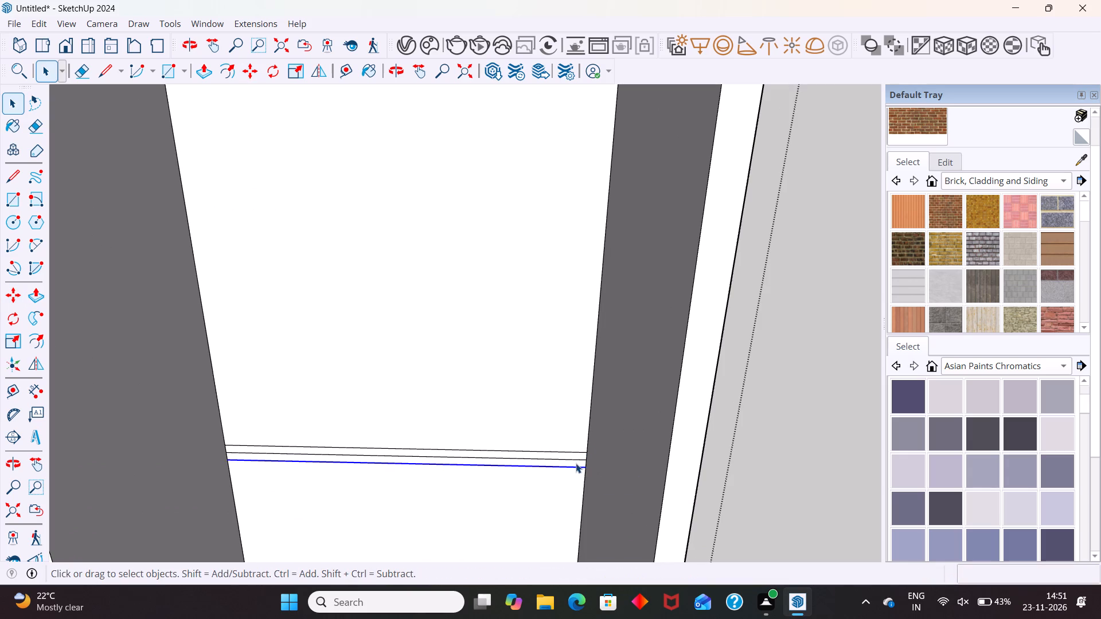
left_click(576, 461)
key("Delete")
scroll(576, 463, "down", 13)
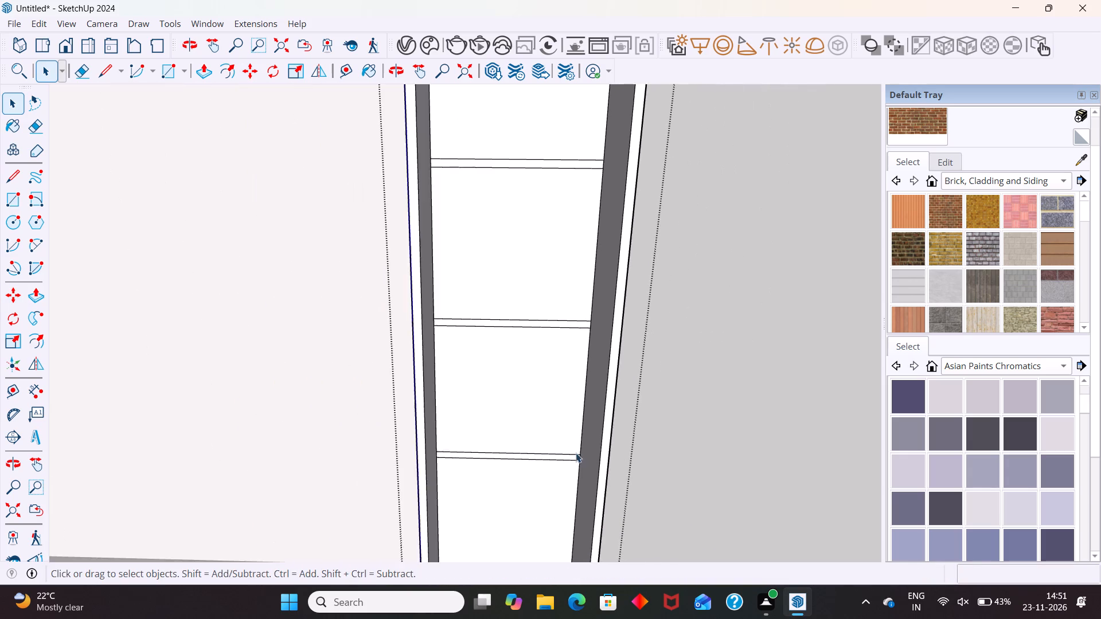
Push/Pull the front frame face of the open end box outward by 18 mm.
scroll(576, 453, "down", 3)
scroll(640, 212, "up", 3)
left_click(601, 240)
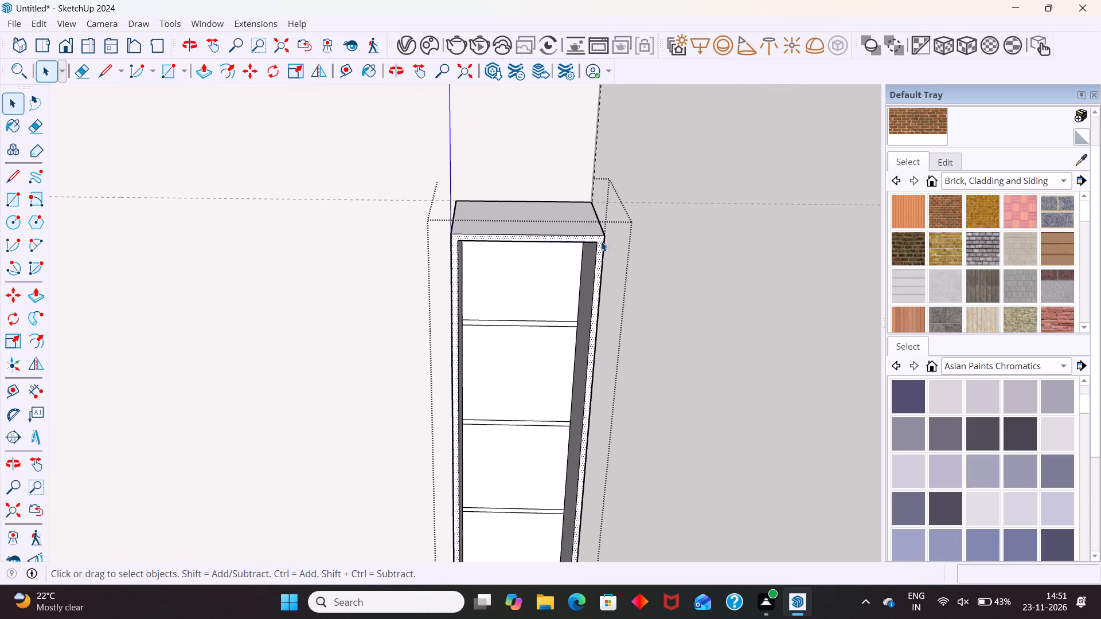
key("p")
left_click(601, 241)
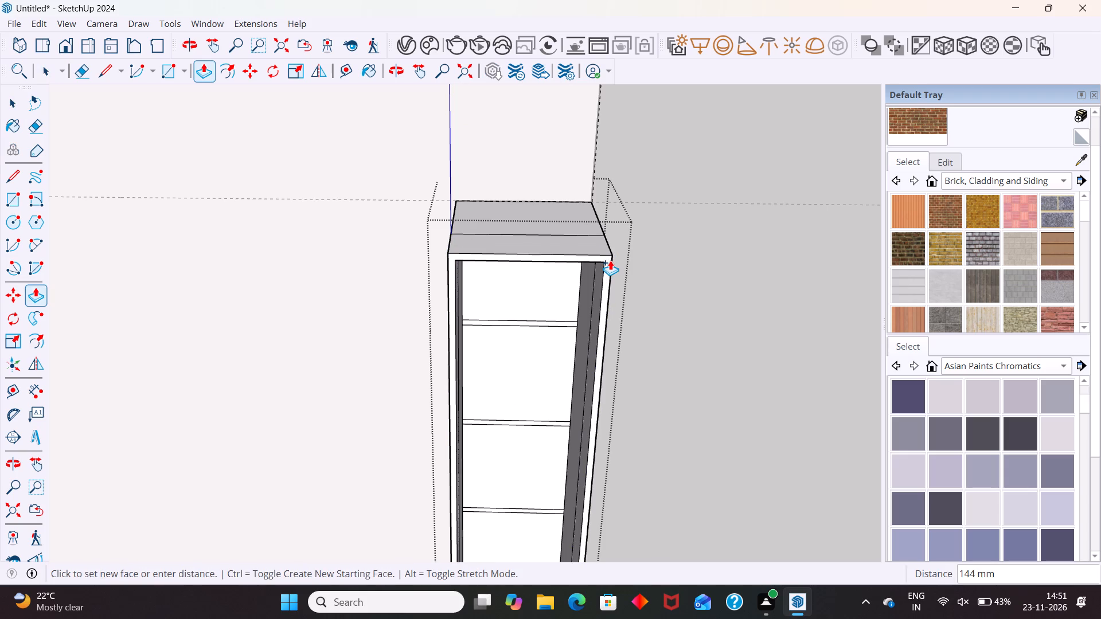
type("18")
key("Return")
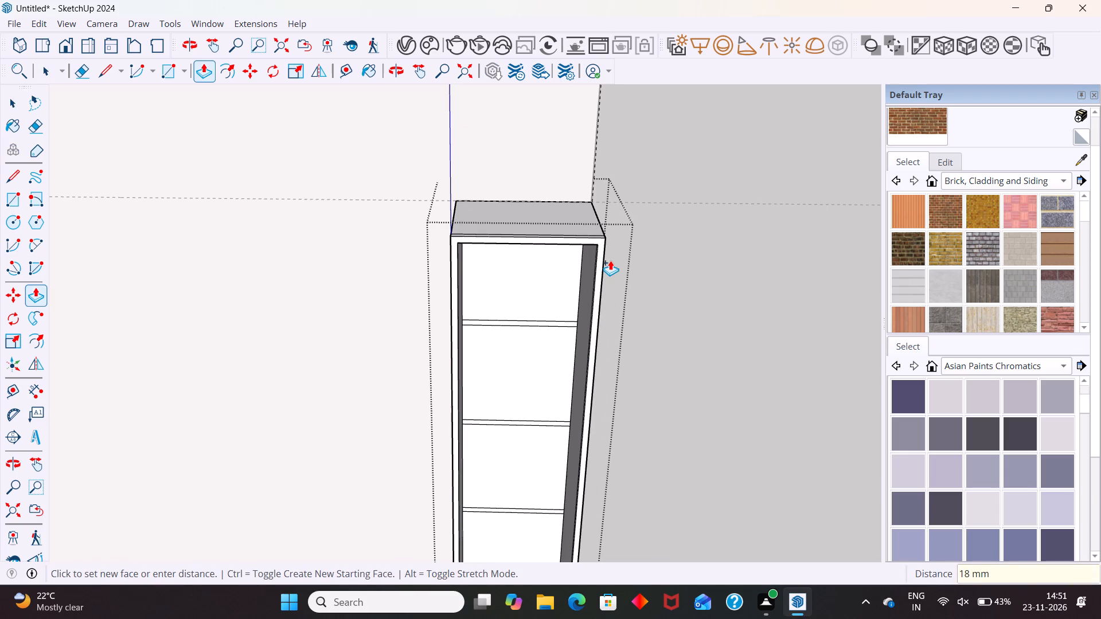
Push/Pull the uppermost 18 mm strip on the back face forward 282 mm to form a shelf.
key("space")
left_click(552, 321)
left_click(552, 322)
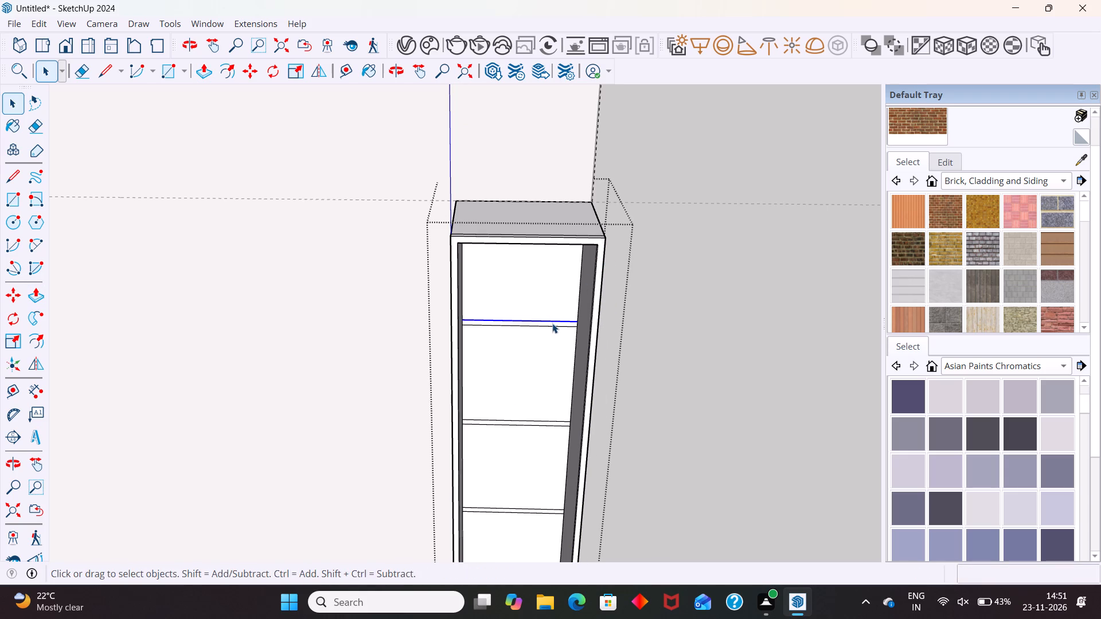
left_click(553, 323)
key("p")
left_click(555, 324)
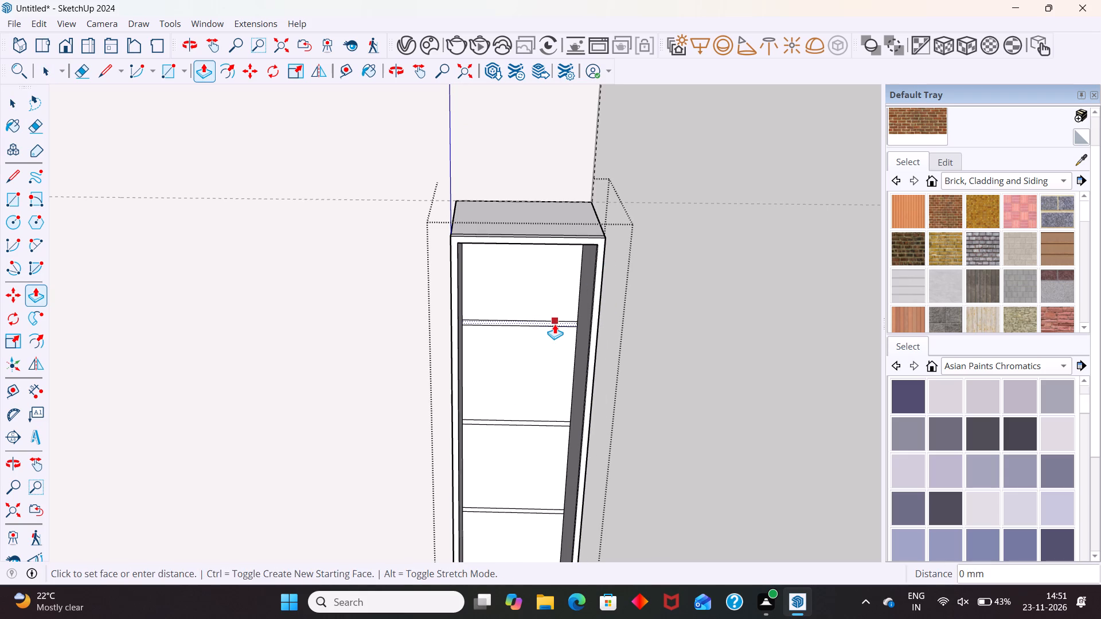
left_click(587, 367)
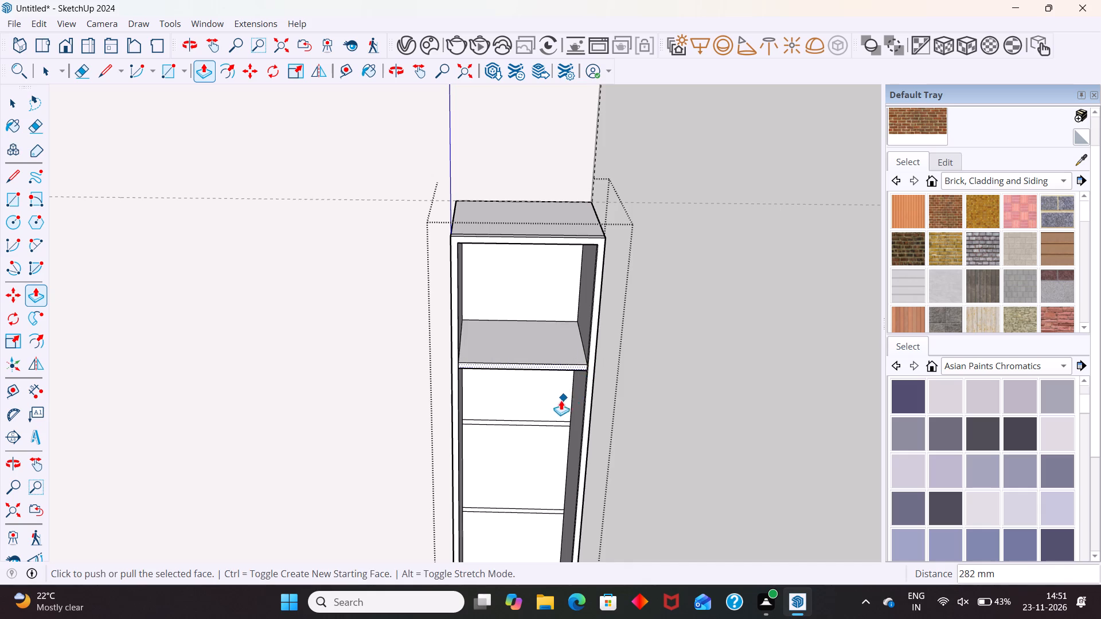
Push/Pull the middle 18 mm strip forward 282 mm to form the second shelf.
middle_click_drag(557, 400, 403, 367)
scroll(505, 442, "up", 4)
key("Escape")
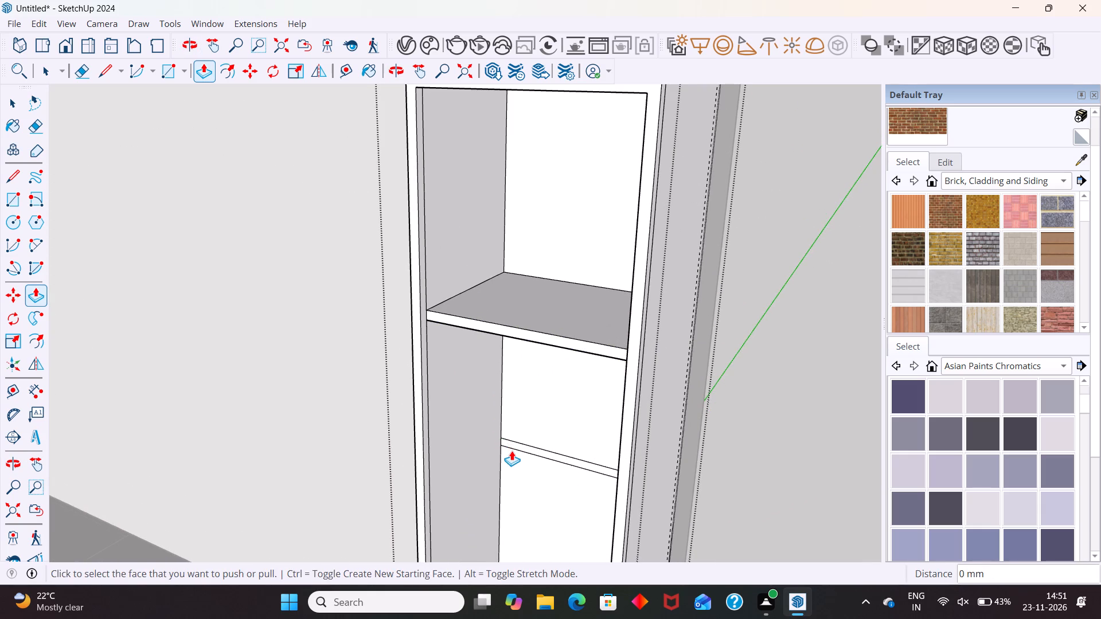
left_click(517, 444)
left_click(427, 471)
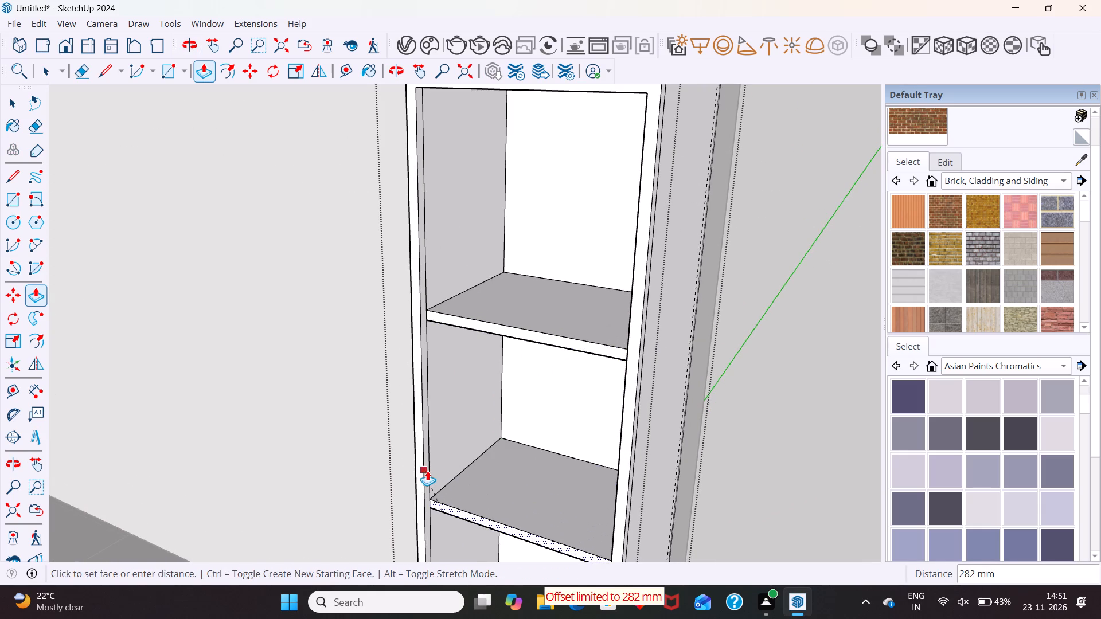
Push/Pull the lowest 18 mm strip forward to form the third shelf, and leave the end box group.
scroll(480, 326, "down", 14)
scroll(481, 434, "up", 5)
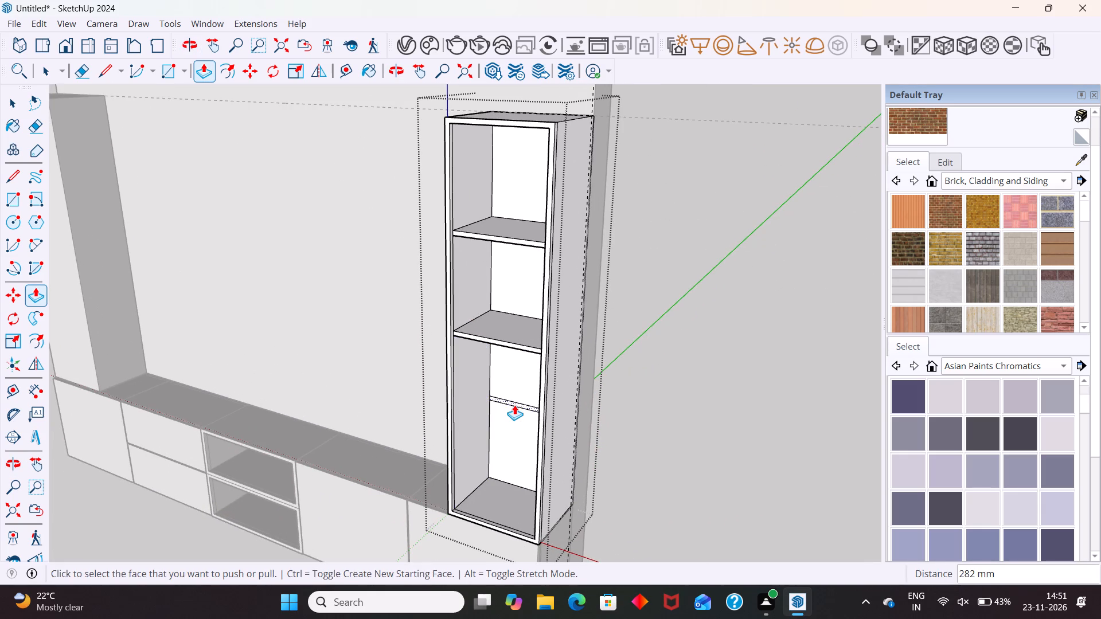
left_click(514, 403)
left_click(458, 414)
key("space")
scroll(552, 378, "down", 2)
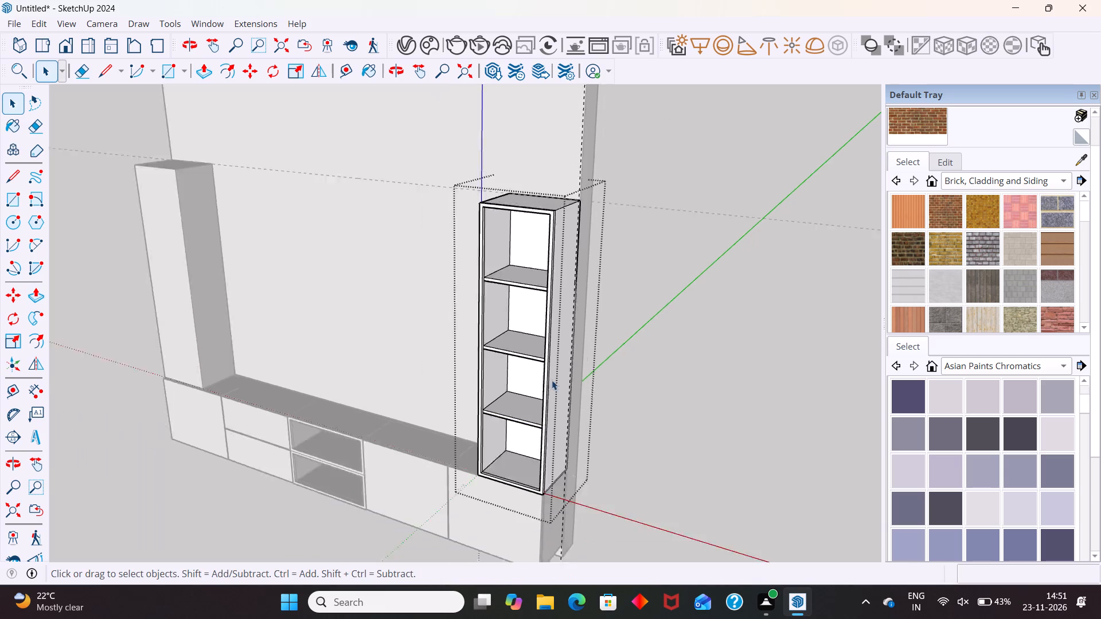
scroll(552, 380, "down", 12)
middle_click_drag(525, 432, 673, 408)
left_click(694, 393)
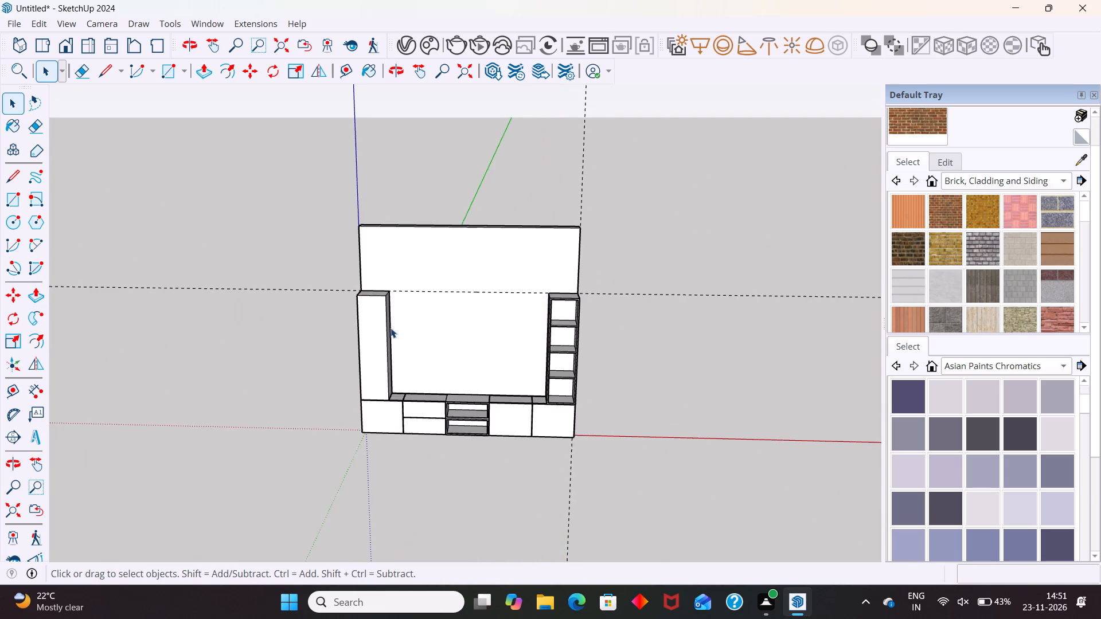
Open the solid tall box at the opposite end and offset its front face 18 mm inward.
scroll(381, 326, "up", 4)
triple_click(373, 326)
scroll(324, 339, "up", 5)
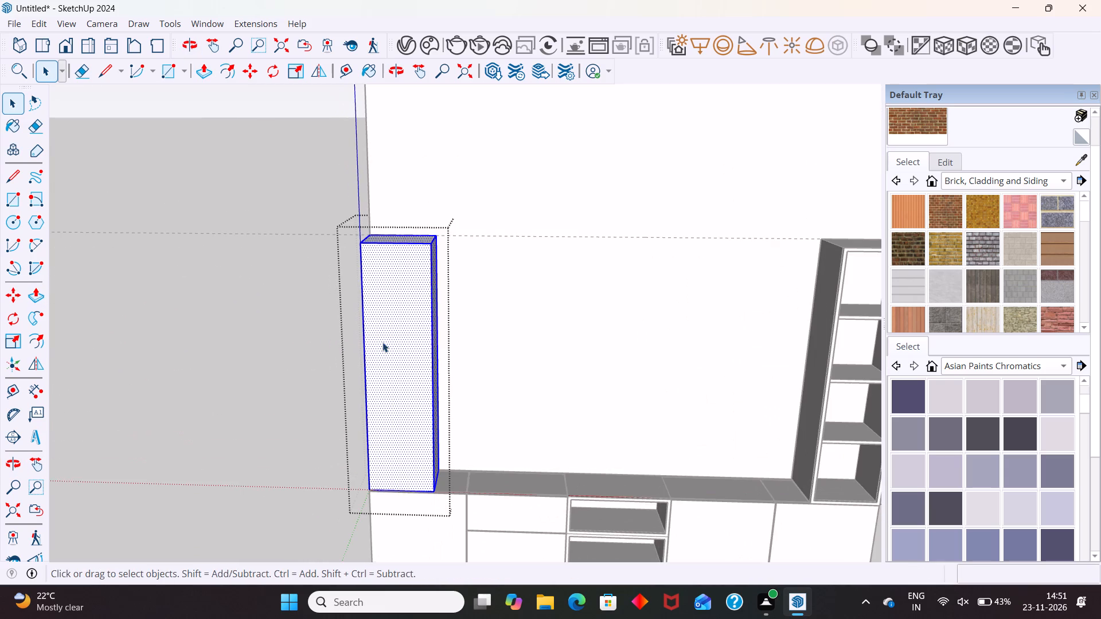
left_click(383, 342)
scroll(527, 241, "down", 4)
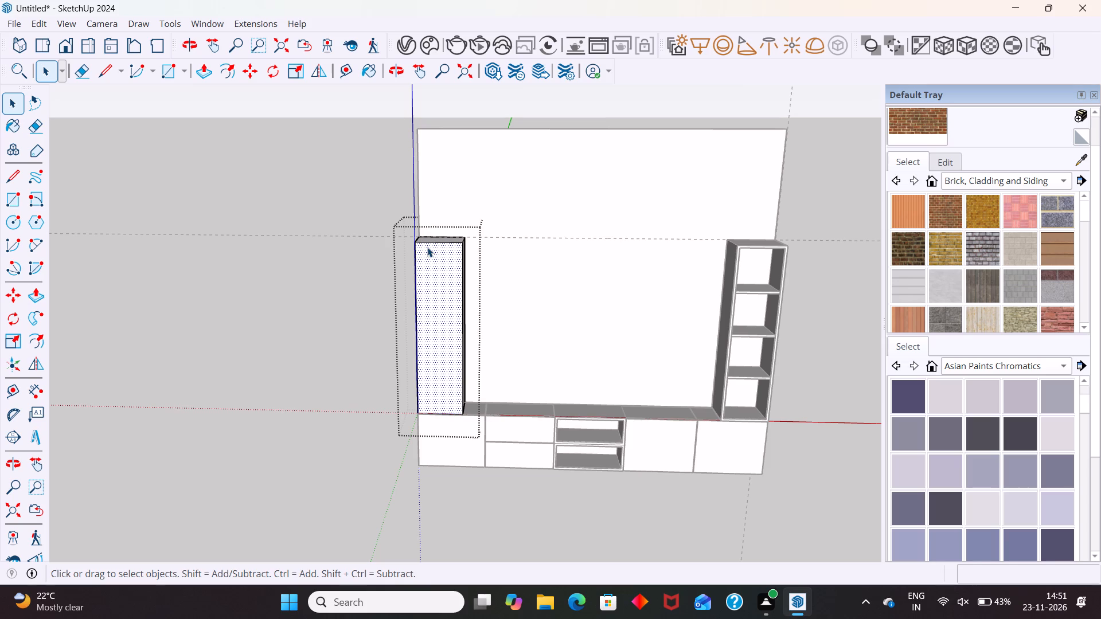
key("f")
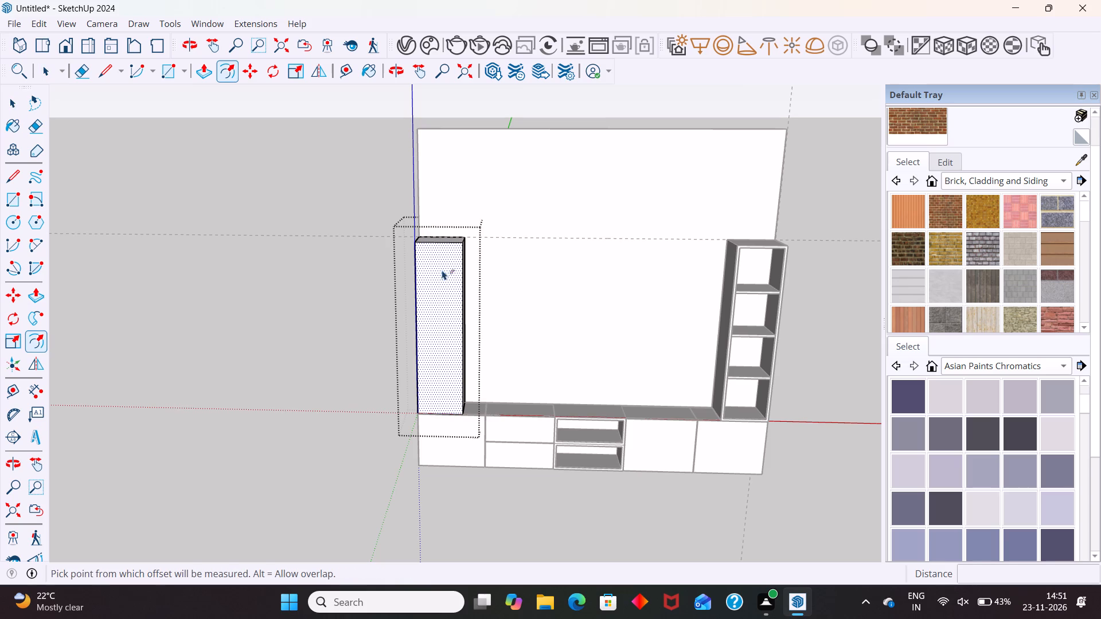
left_click(460, 279)
type("18")
key("Return")
key("space")
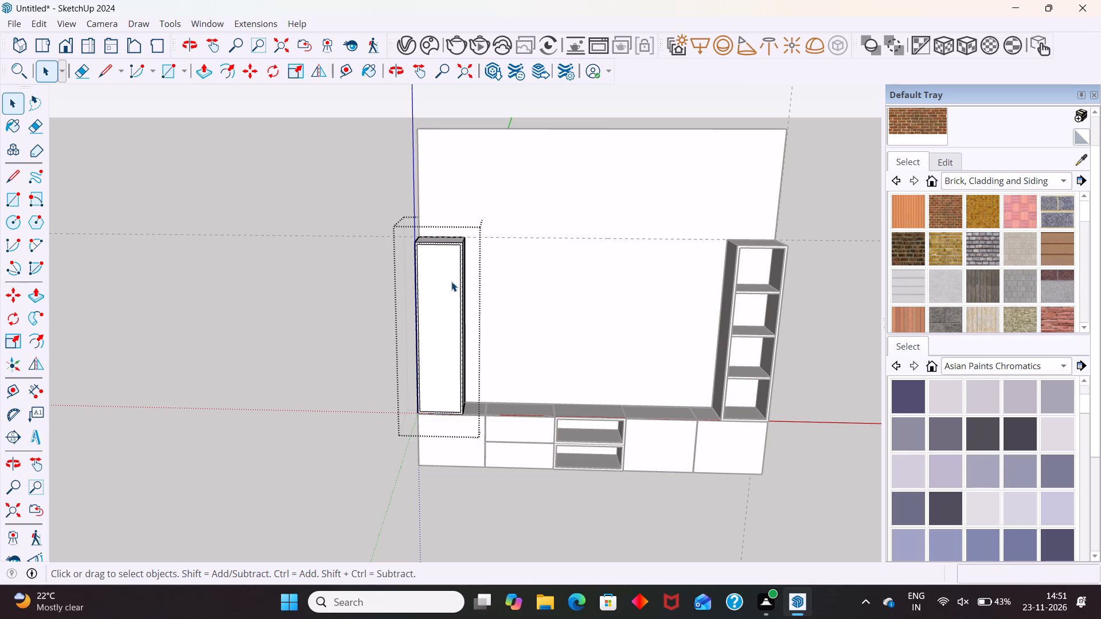
Push the inset front face back 282 mm to hollow the box, and leave its group.
left_click(438, 293)
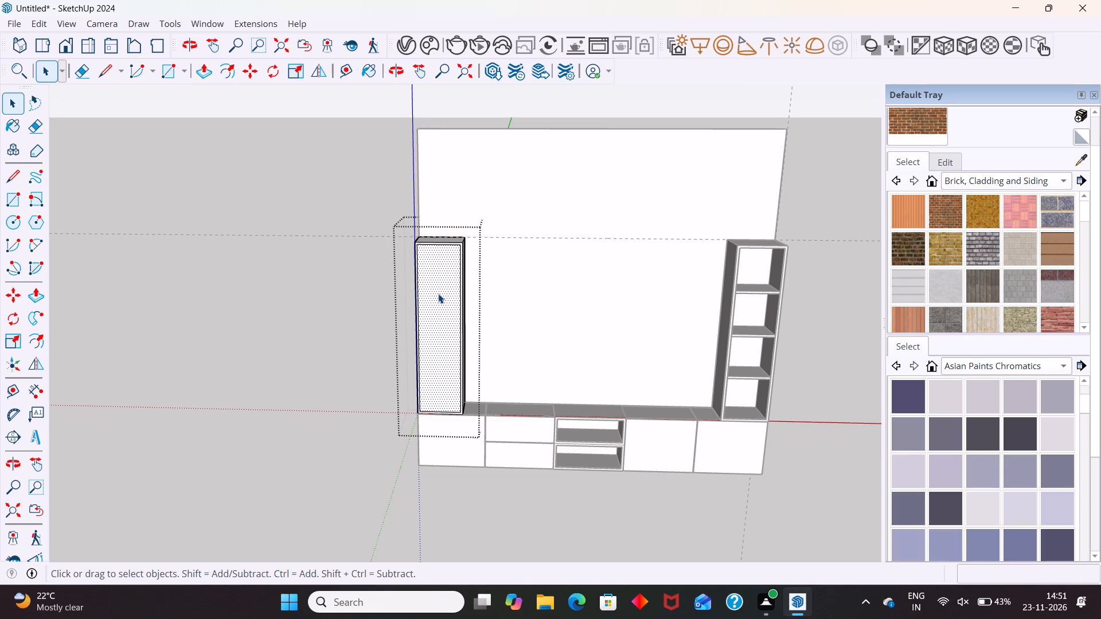
key("p")
left_click(438, 293)
scroll(456, 234, "down", 4)
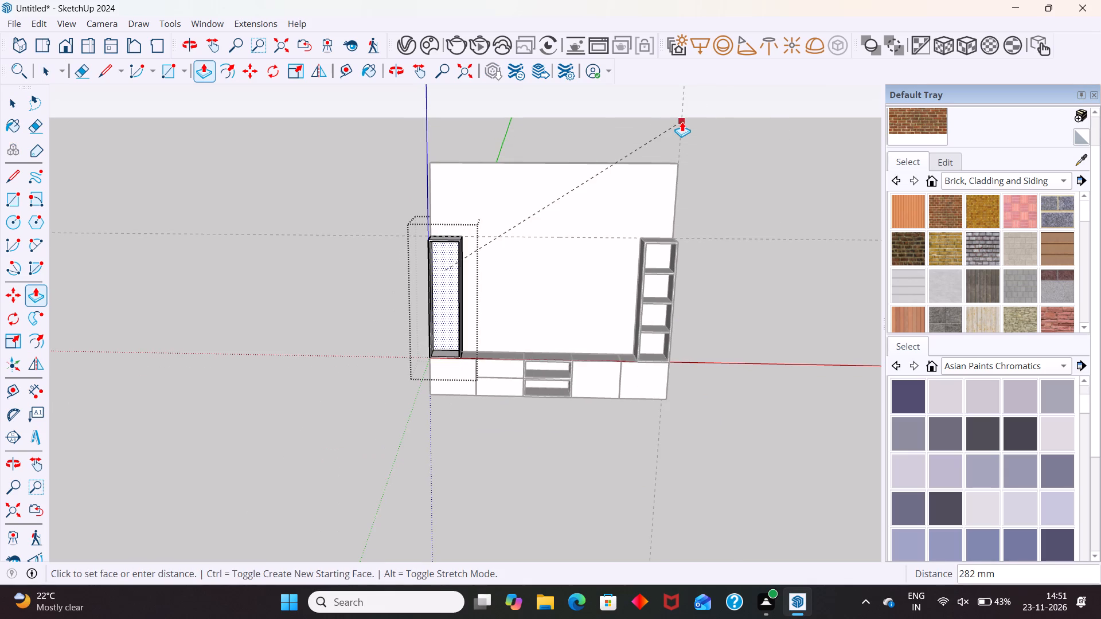
left_click(682, 122)
key("space")
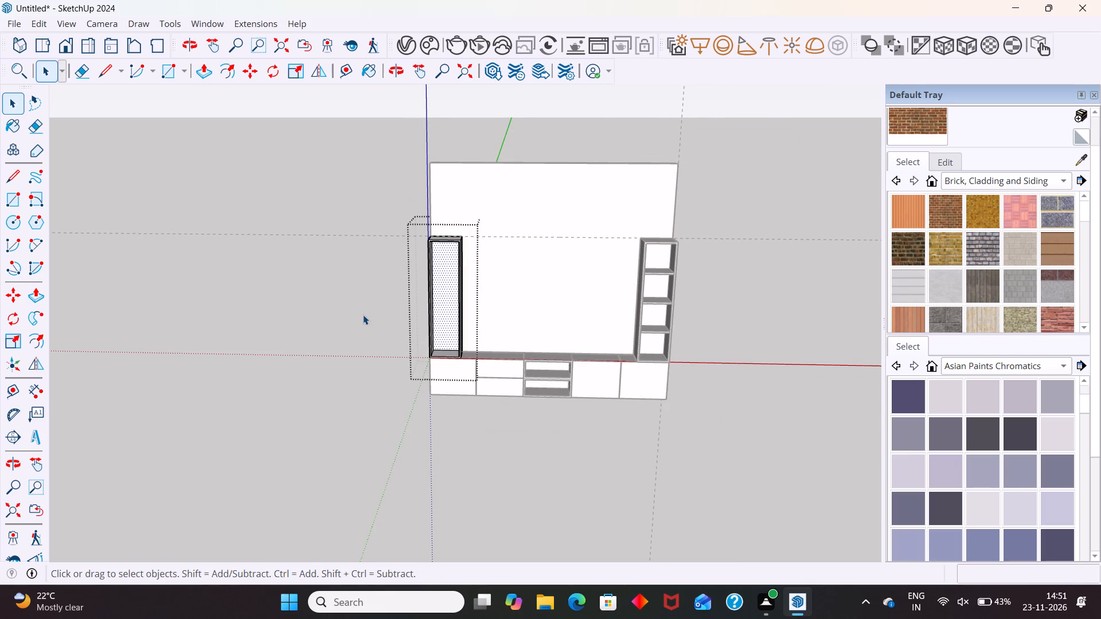
left_click(363, 314)
Open the hollowed tall end box without shelves for editing.
scroll(494, 246, "up", 3)
scroll(421, 266, "up", 3)
middle_click_drag(427, 292, 474, 291)
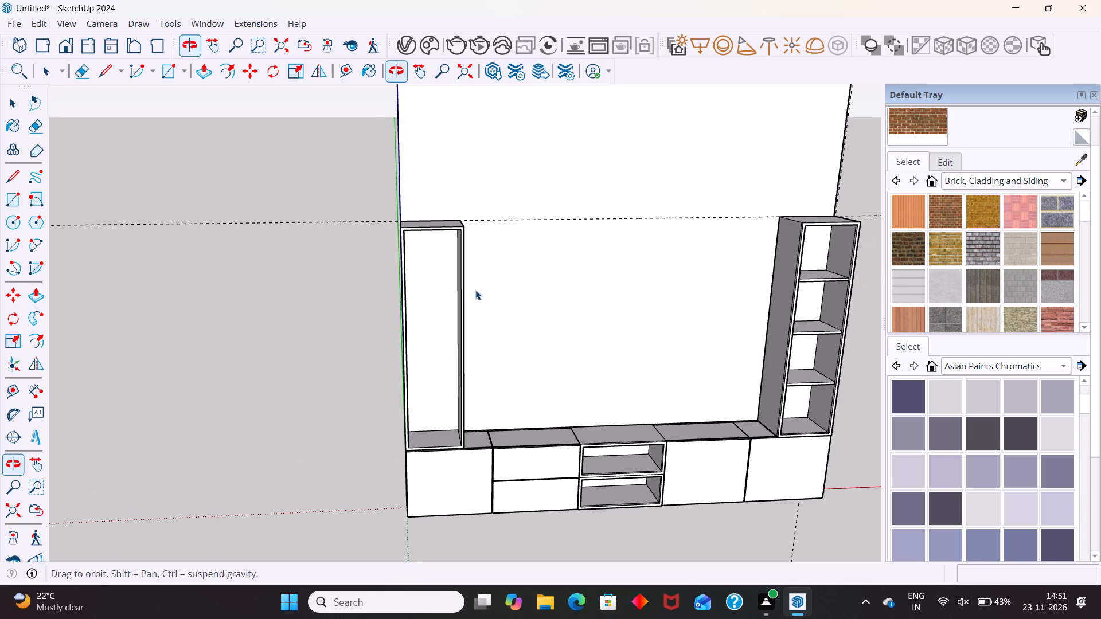
left_click(436, 308)
left_click(436, 308)
middle_click_drag(446, 336, 473, 338)
scroll(446, 336, "up", 1)
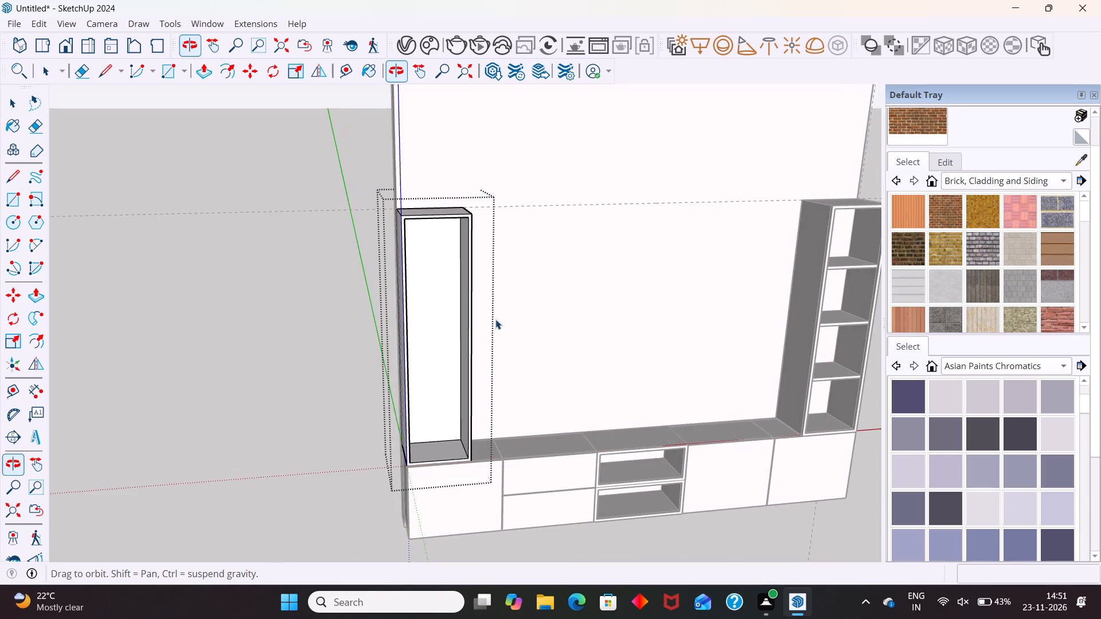
middle_click_drag(456, 326, 491, 305)
scroll(482, 296, "up", 4)
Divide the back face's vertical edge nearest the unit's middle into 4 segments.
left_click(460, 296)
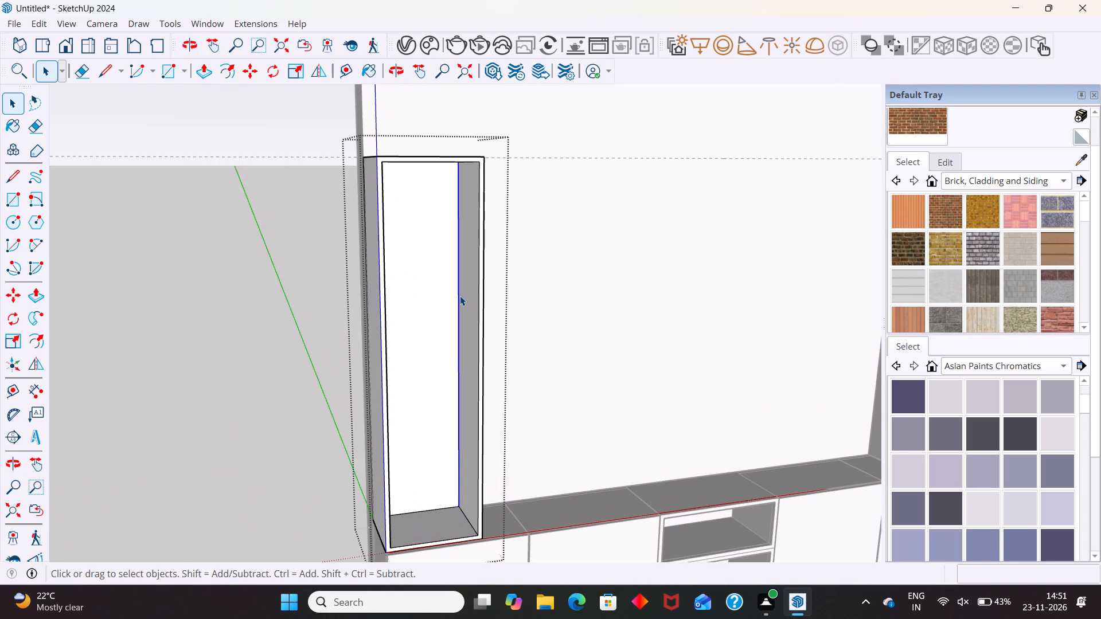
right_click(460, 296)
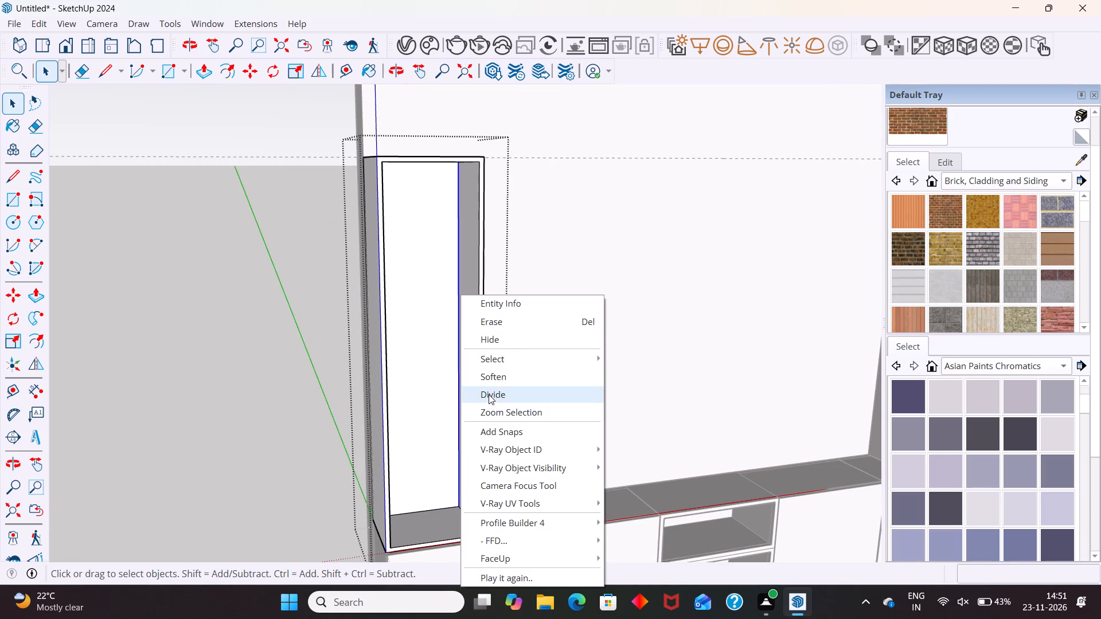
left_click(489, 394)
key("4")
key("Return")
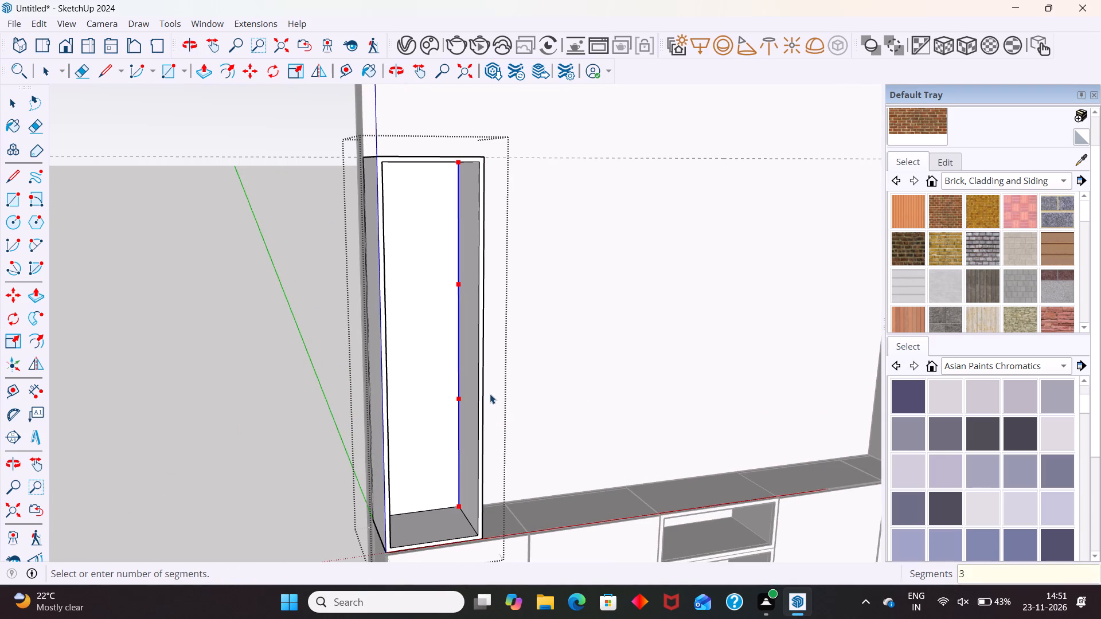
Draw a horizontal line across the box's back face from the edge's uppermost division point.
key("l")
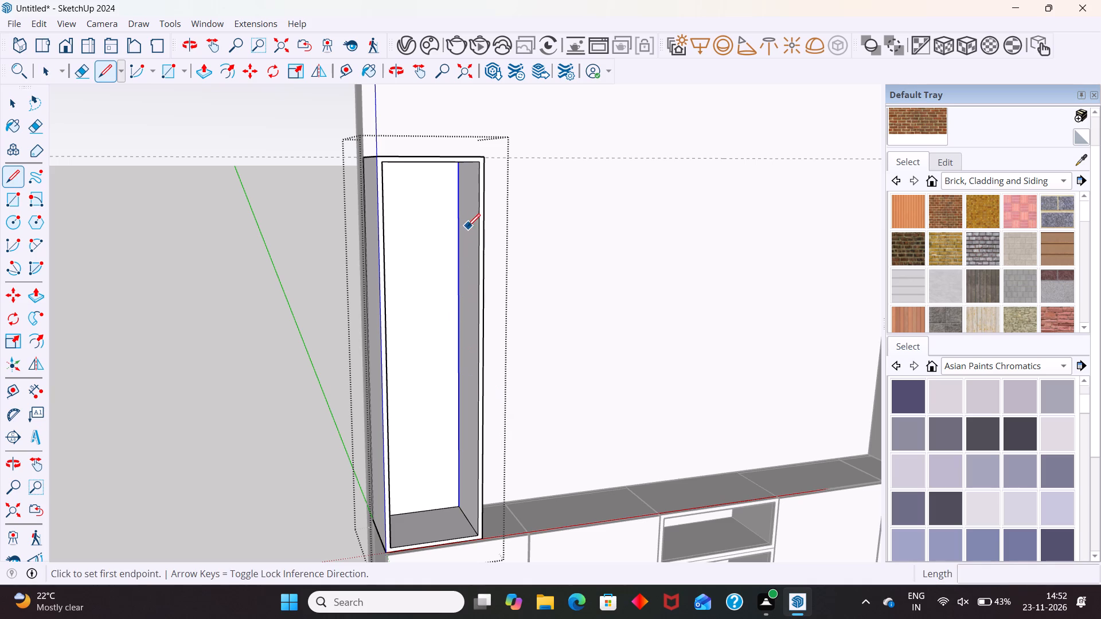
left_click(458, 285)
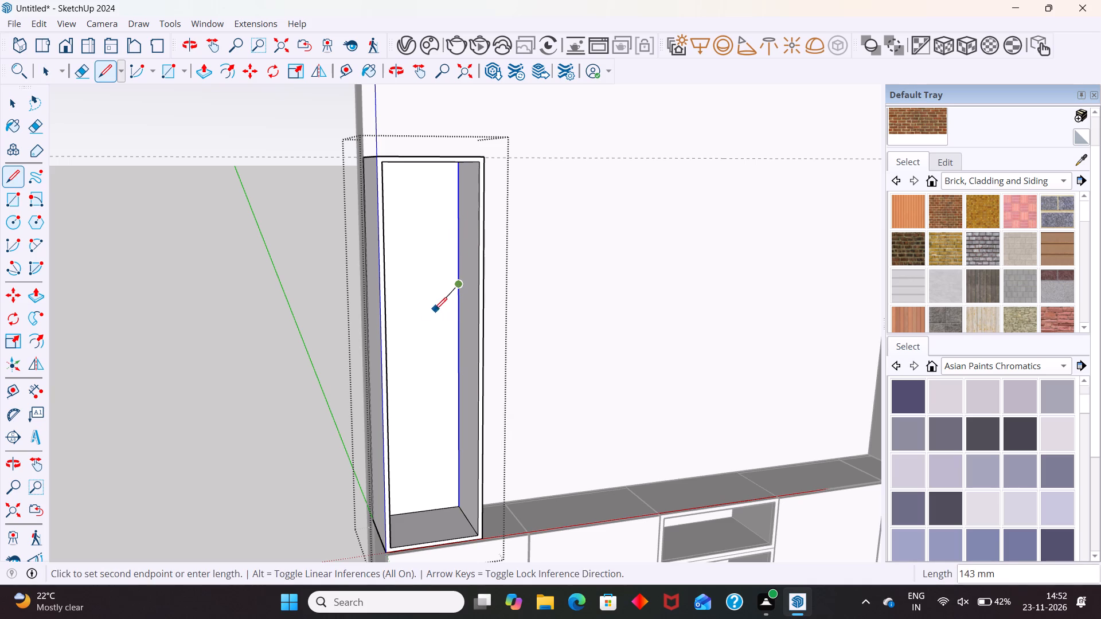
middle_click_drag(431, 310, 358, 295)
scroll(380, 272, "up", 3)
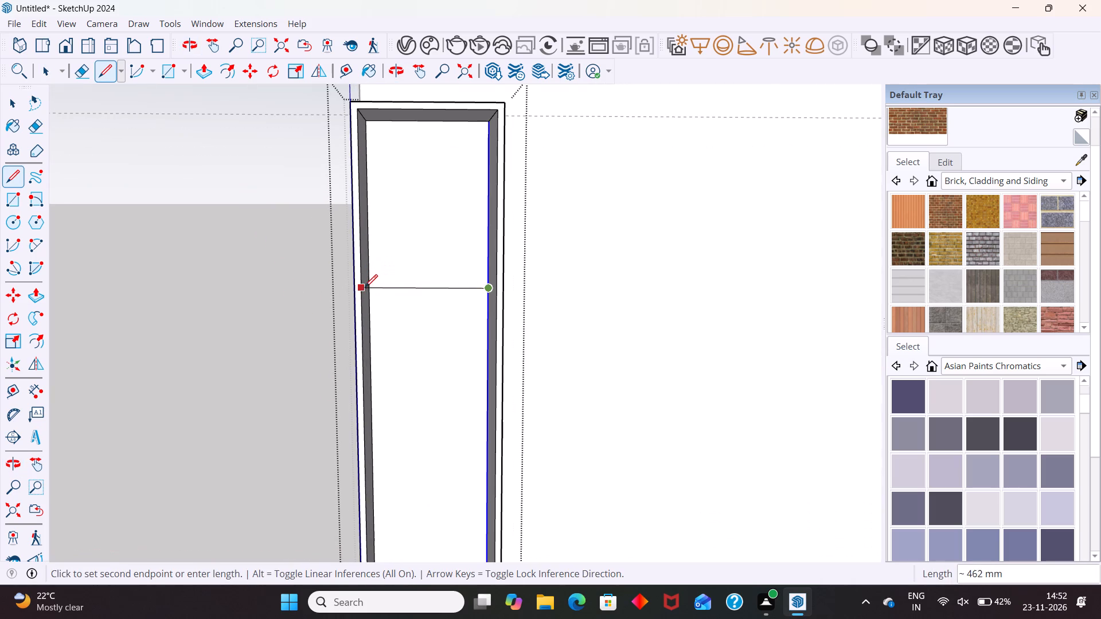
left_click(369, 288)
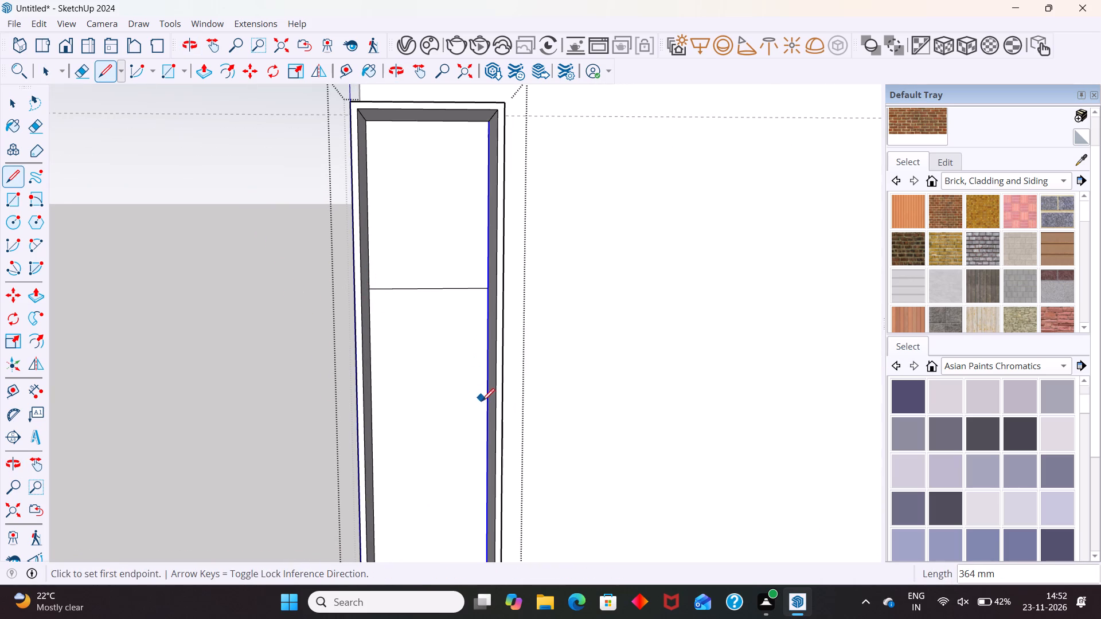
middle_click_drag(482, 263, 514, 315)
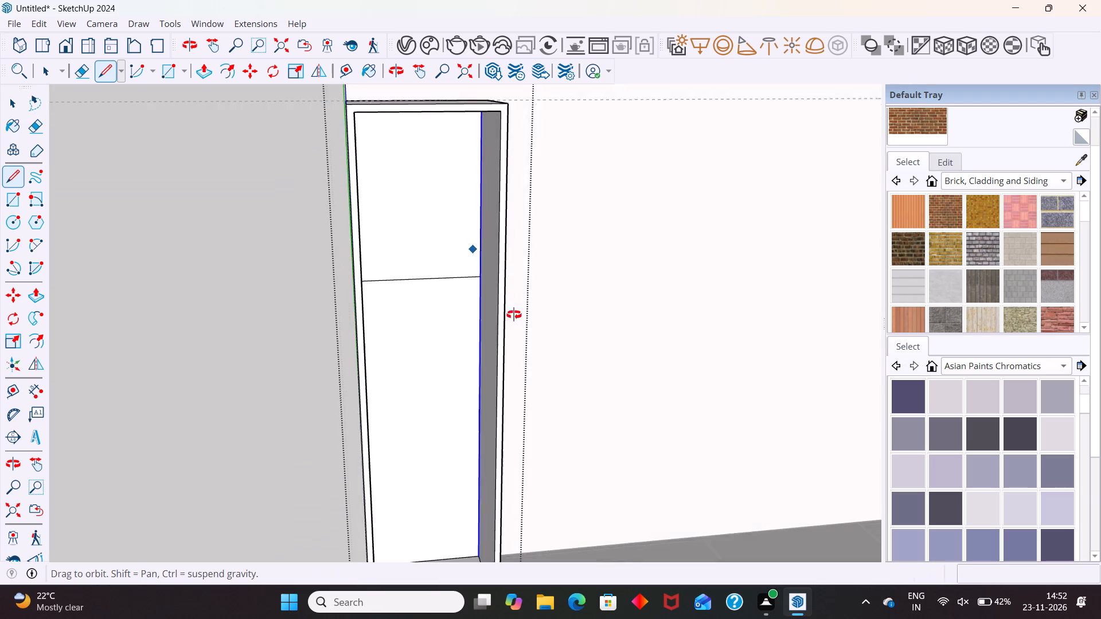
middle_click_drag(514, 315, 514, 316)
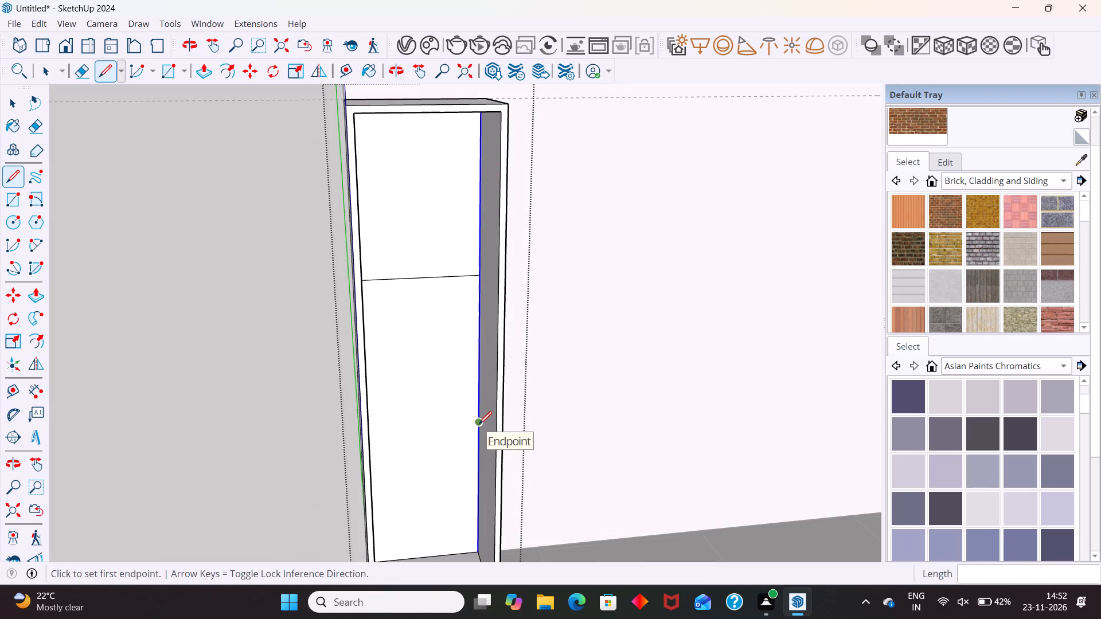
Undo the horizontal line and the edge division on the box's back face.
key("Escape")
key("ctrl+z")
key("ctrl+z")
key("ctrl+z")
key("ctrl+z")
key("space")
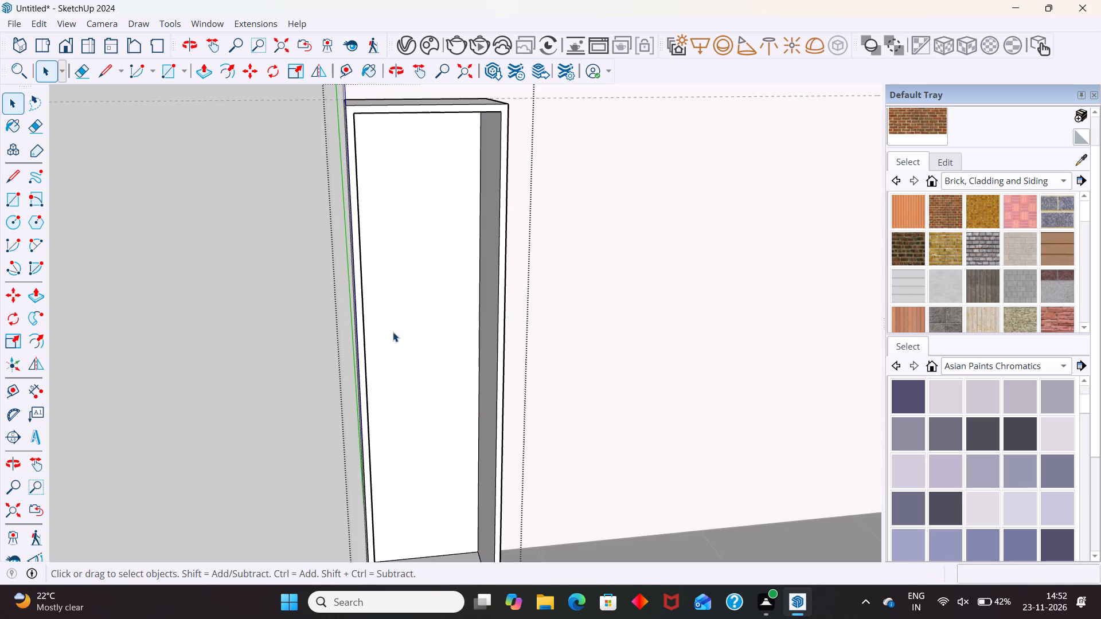
Divide the back face's vertical edge nearest the unit's middle into 4 equal segments.
double_click(393, 332)
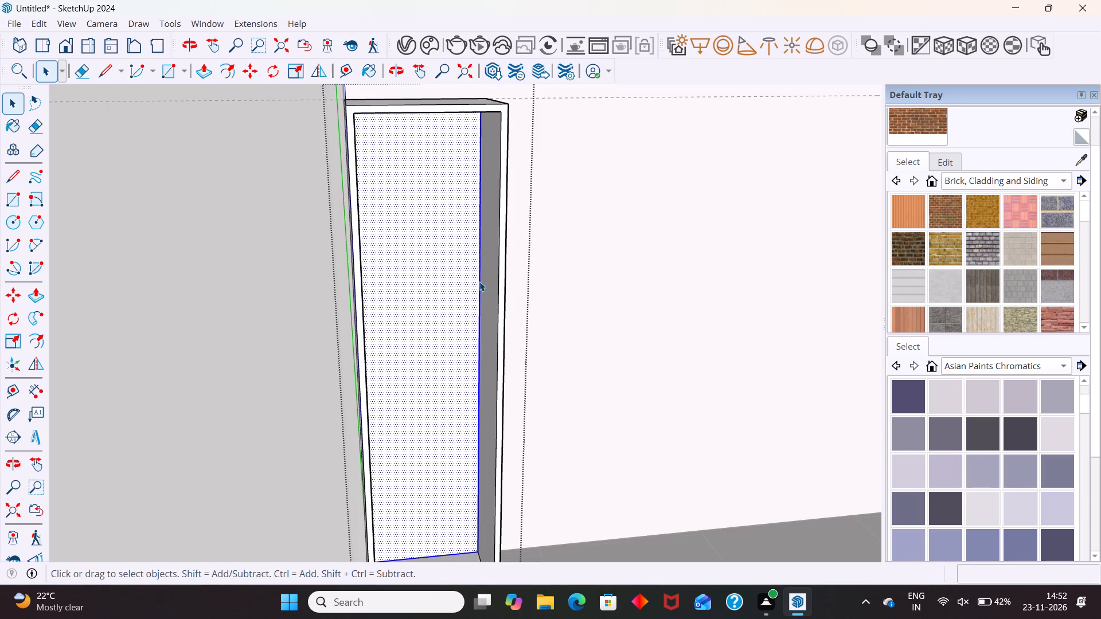
right_click(479, 281)
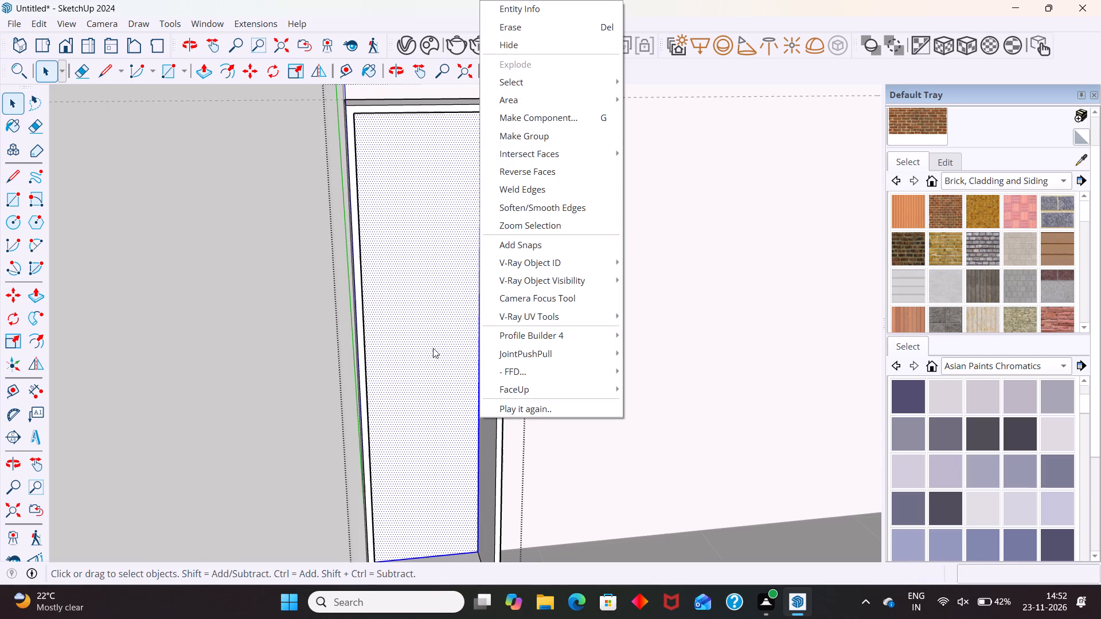
left_click(470, 426)
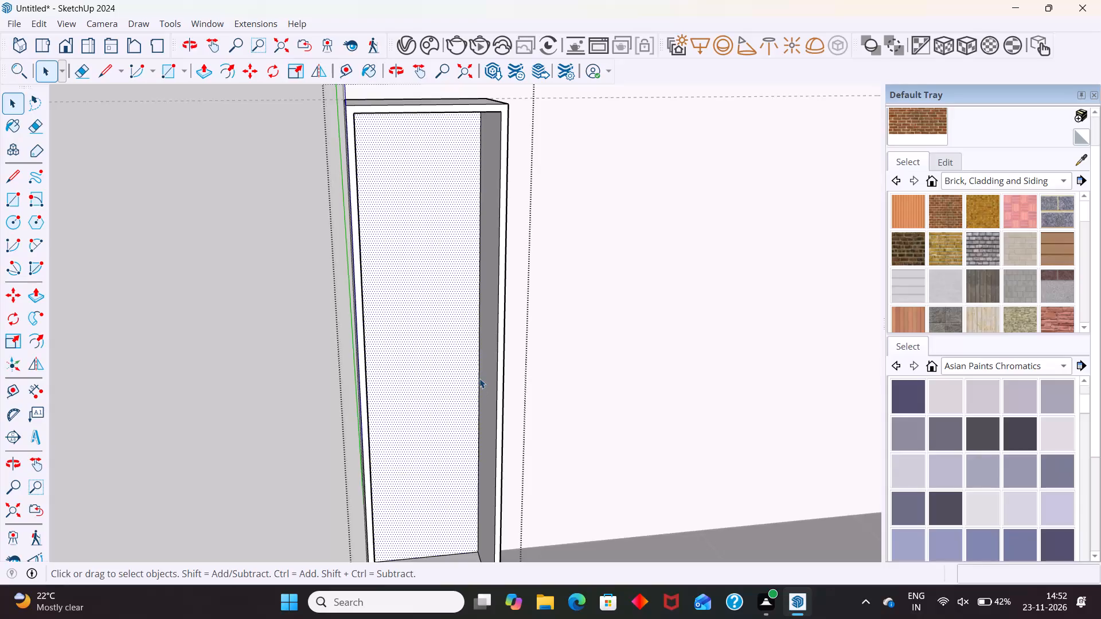
left_click(479, 378)
right_click(479, 377)
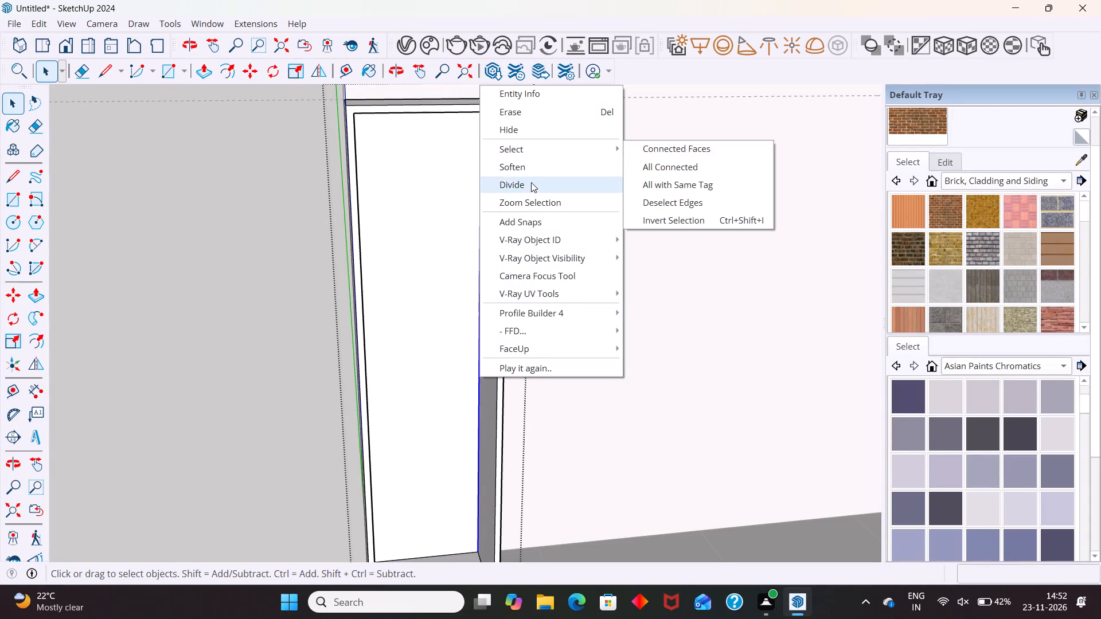
left_click(531, 182)
key("4")
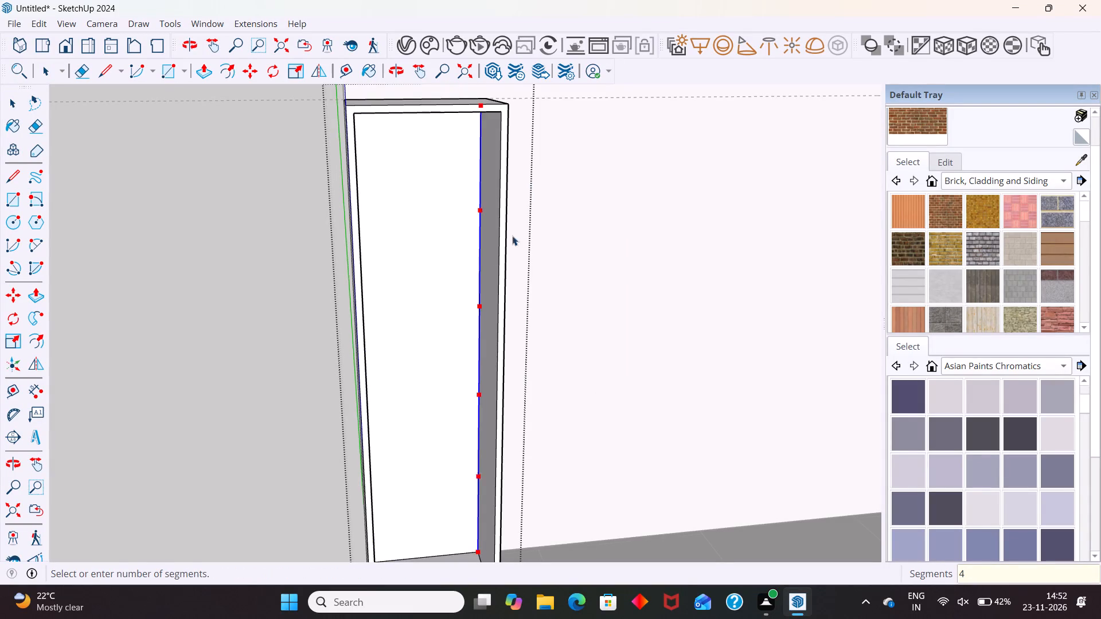
key("Return")
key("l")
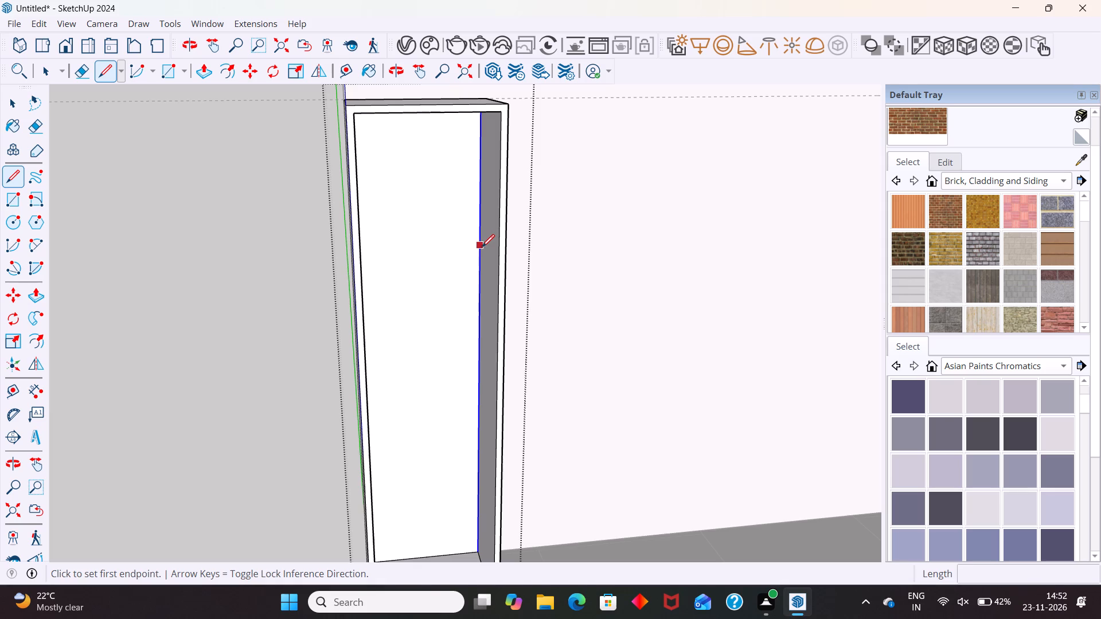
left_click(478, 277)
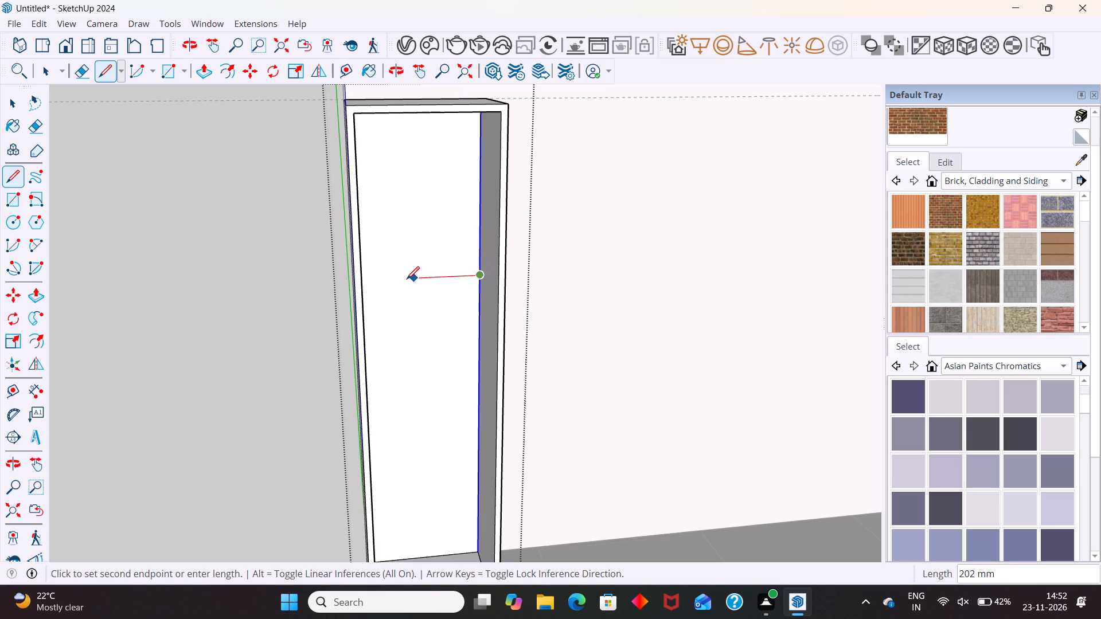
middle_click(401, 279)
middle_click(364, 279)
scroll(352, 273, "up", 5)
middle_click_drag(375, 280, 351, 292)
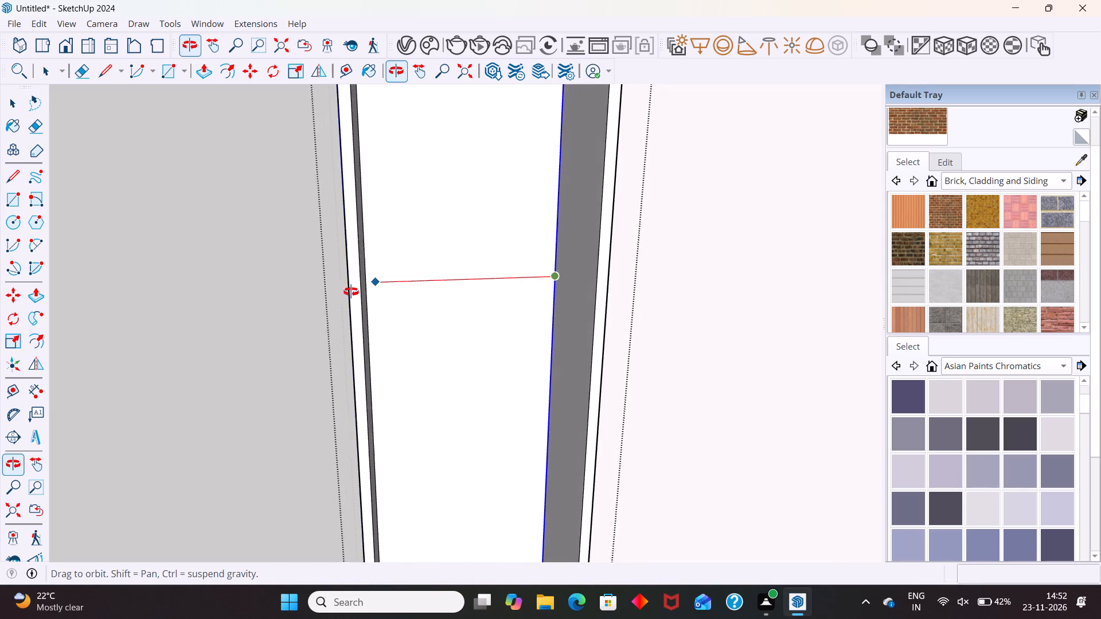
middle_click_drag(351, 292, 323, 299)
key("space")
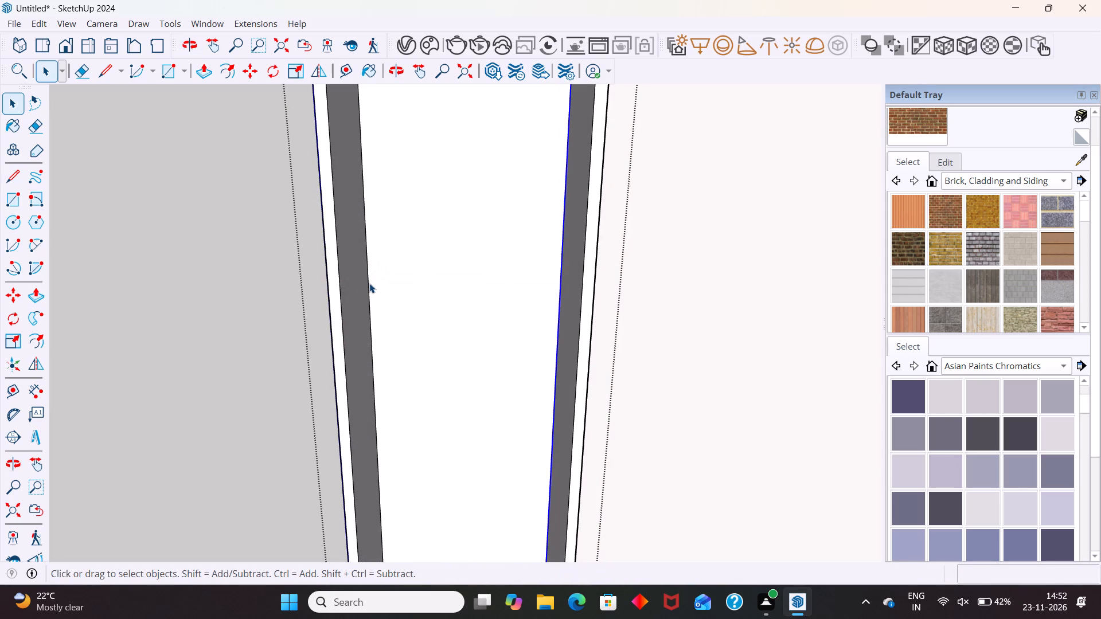
Divide the back face's opposite vertical edge, on the outer side of the box, into 4 equal segments.
left_click(369, 283)
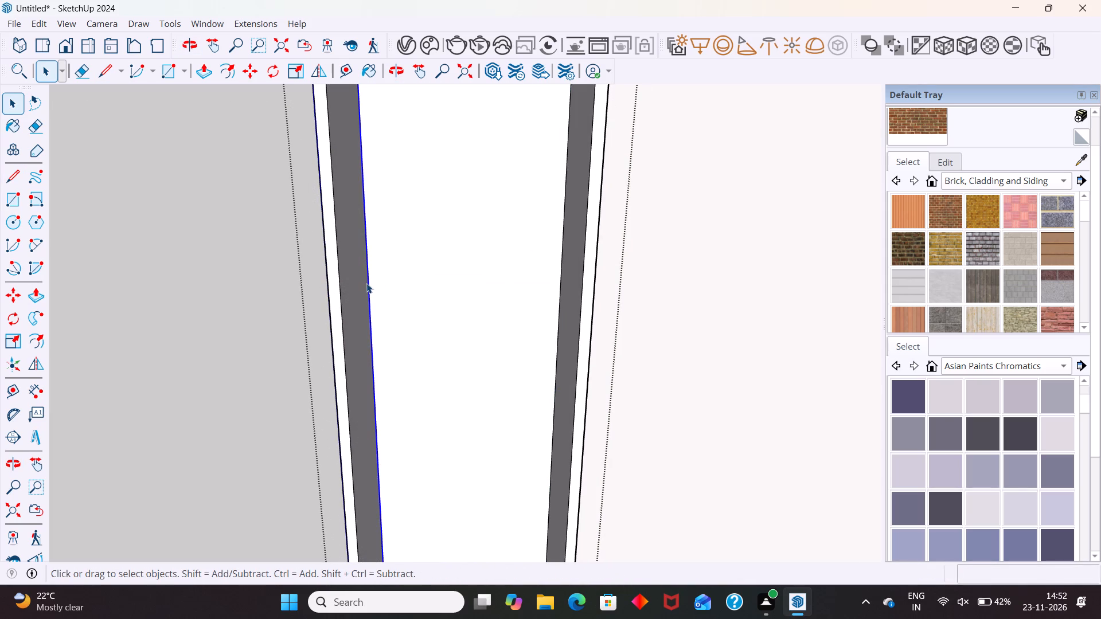
right_click(368, 280)
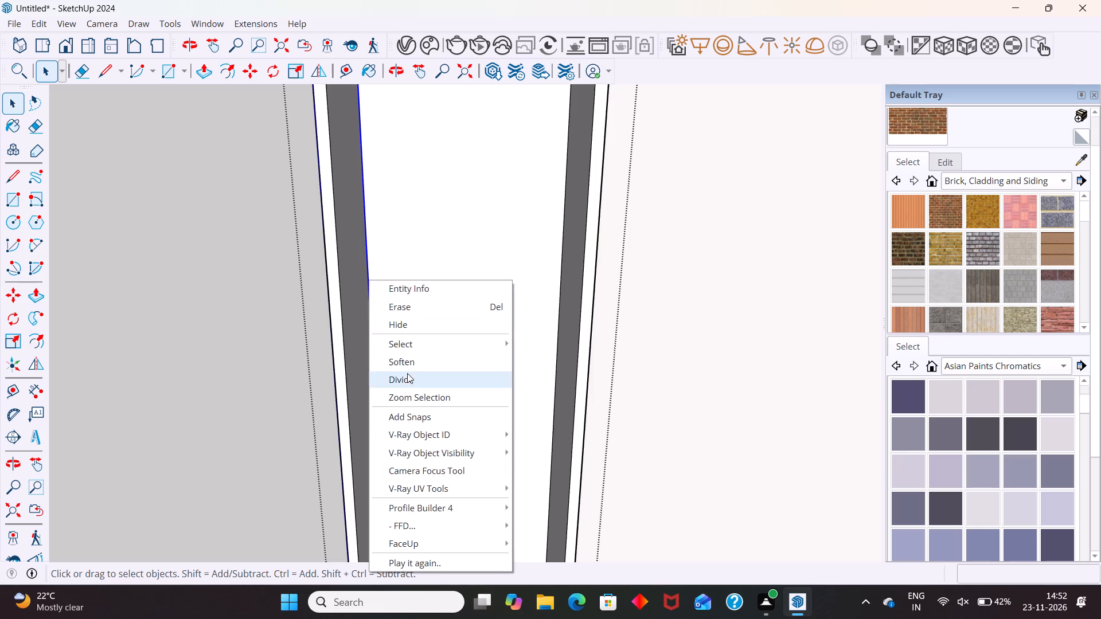
left_click(408, 381)
key("4")
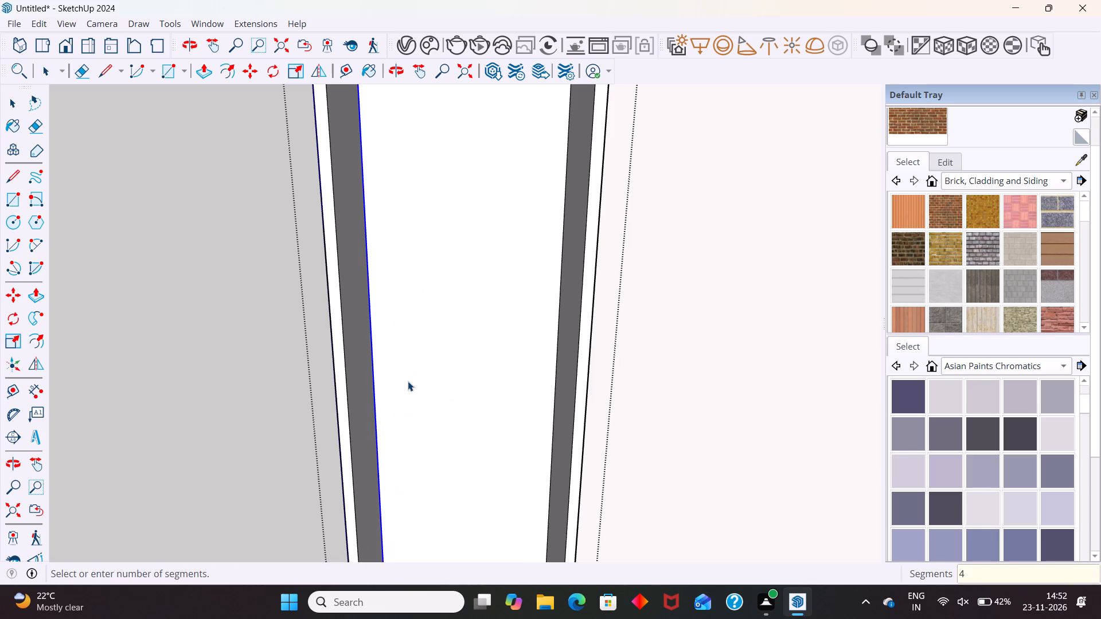
key("Return")
Draw three horizontal lines across the back face between the division points, splitting it into four compartments.
key("l")
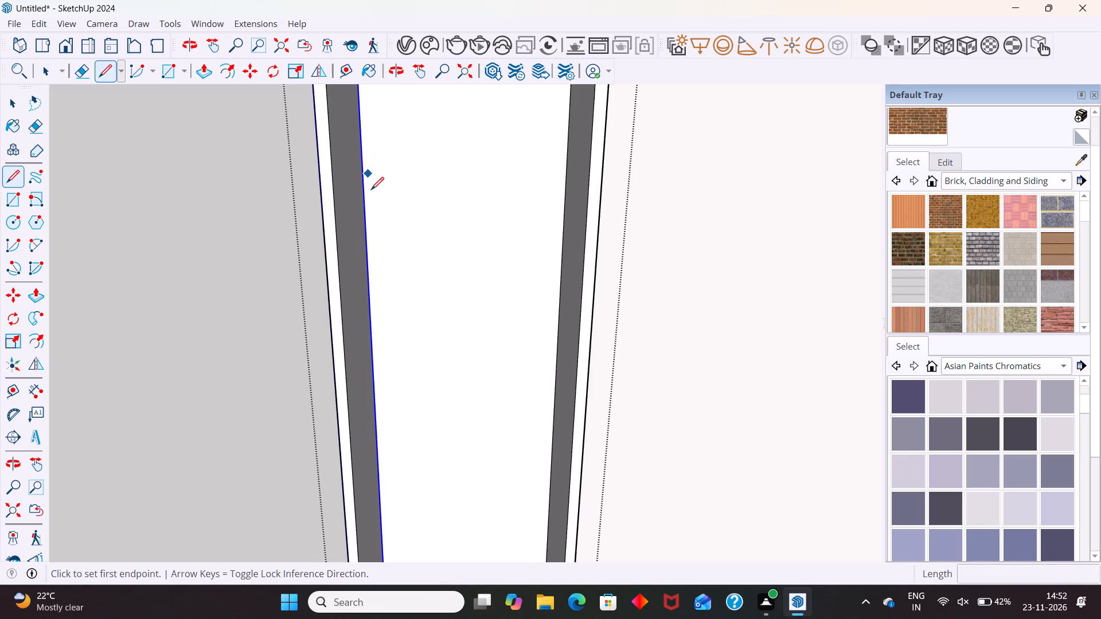
scroll(372, 191, "down", 6)
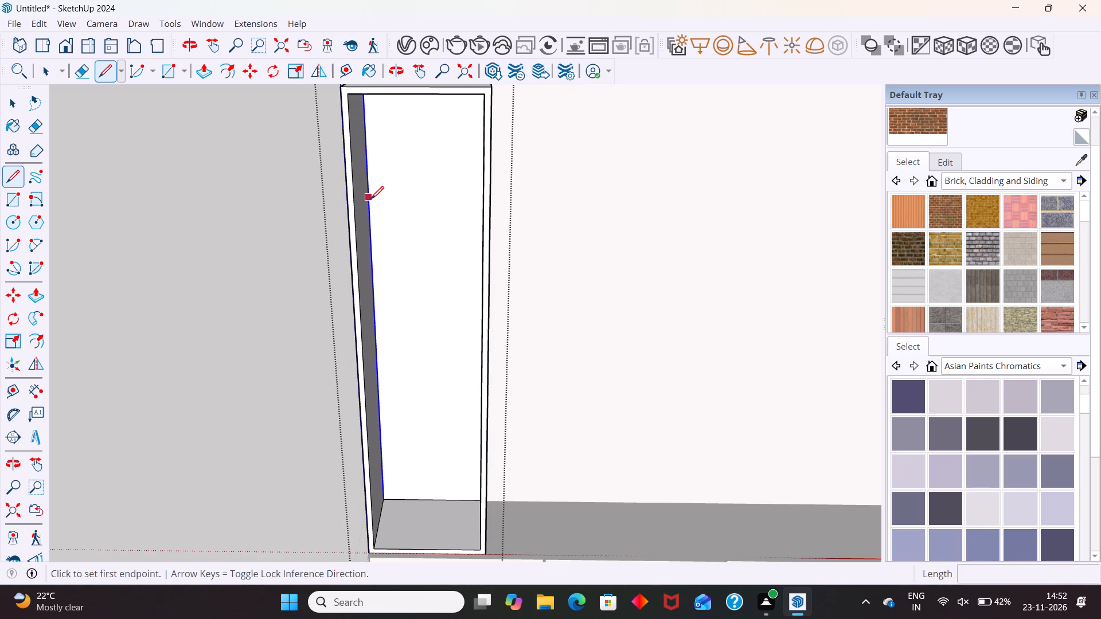
left_click(369, 203)
middle_click_drag(426, 200, 514, 206)
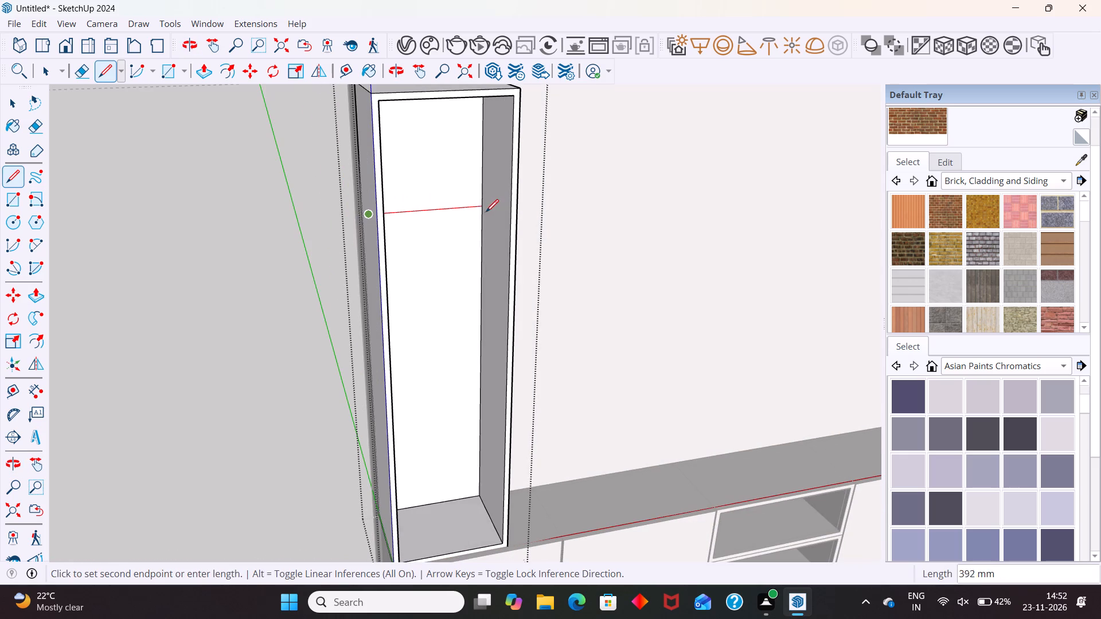
left_click(482, 205)
middle_click_drag(465, 278, 415, 299)
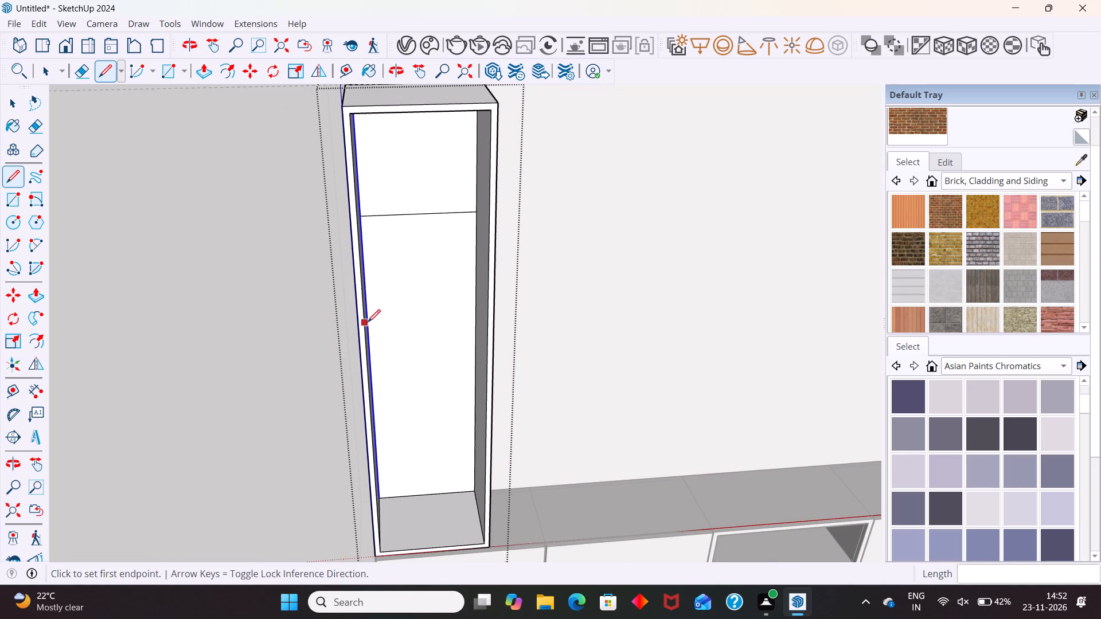
left_click(369, 320)
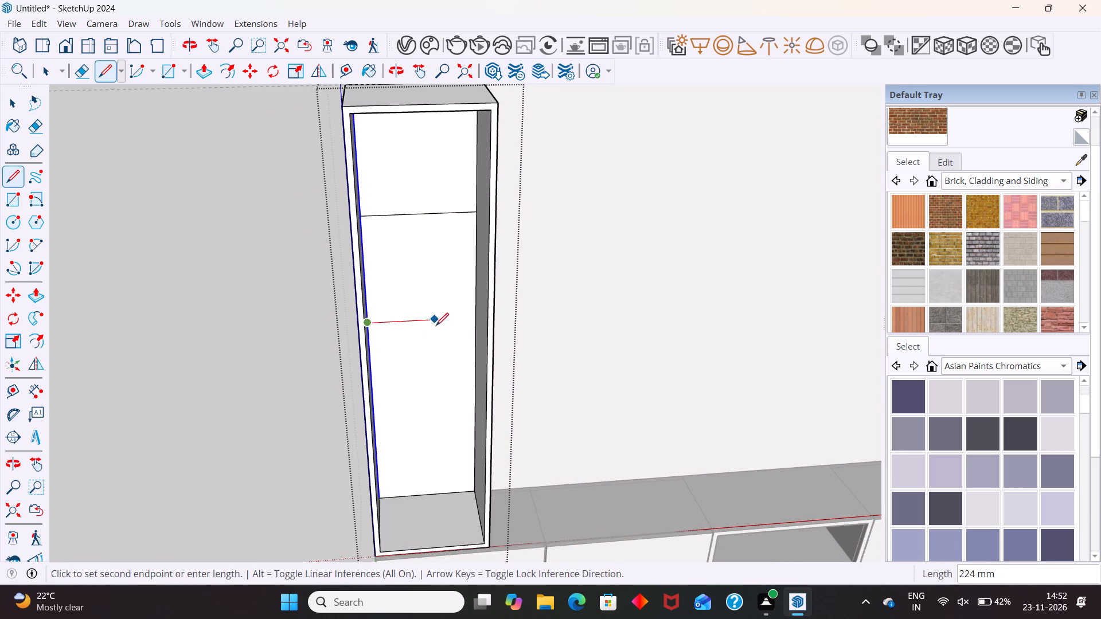
left_click(479, 316)
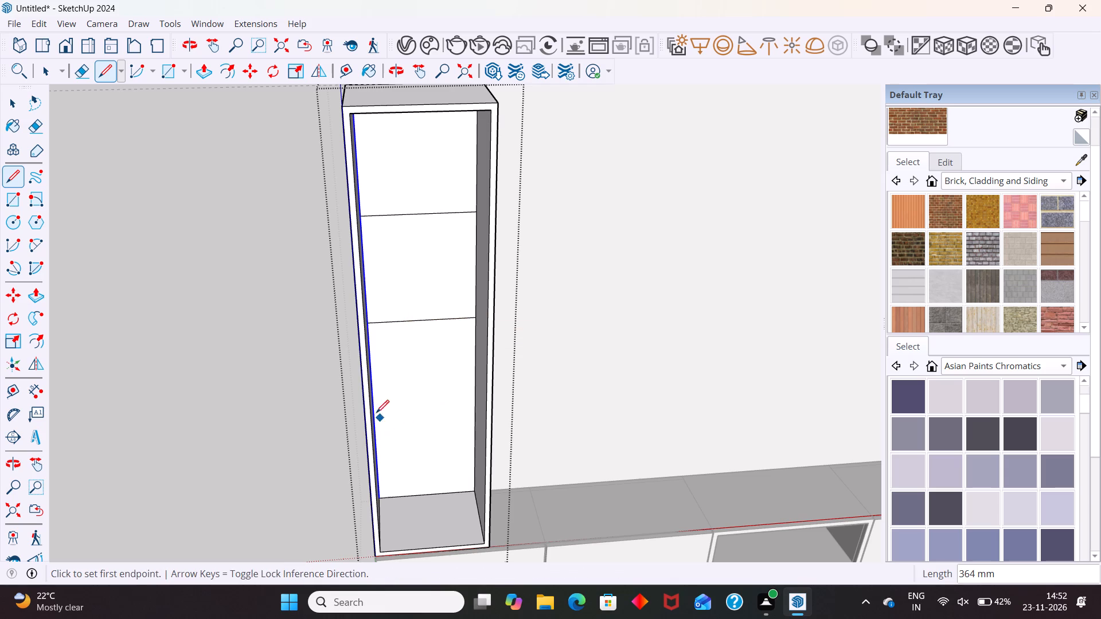
left_click(376, 418)
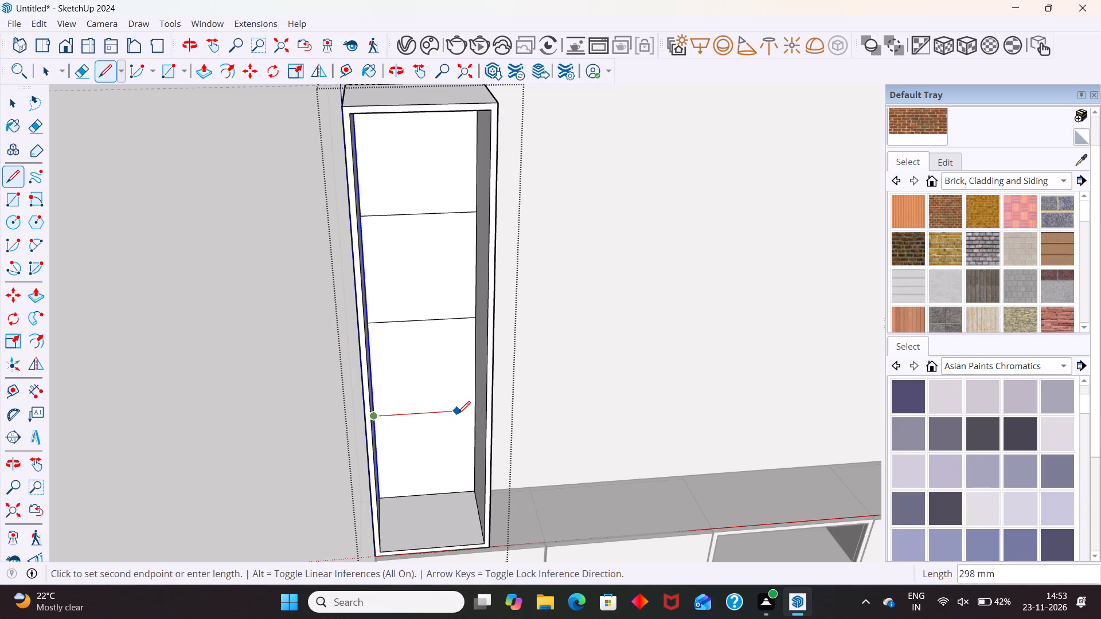
left_click(473, 412)
key("space")
Replace the back face's top dividing line with two lines 18 mm apart, copying it 9 mm down and that copy 18 mm up.
middle_click_drag(484, 436, 407, 420)
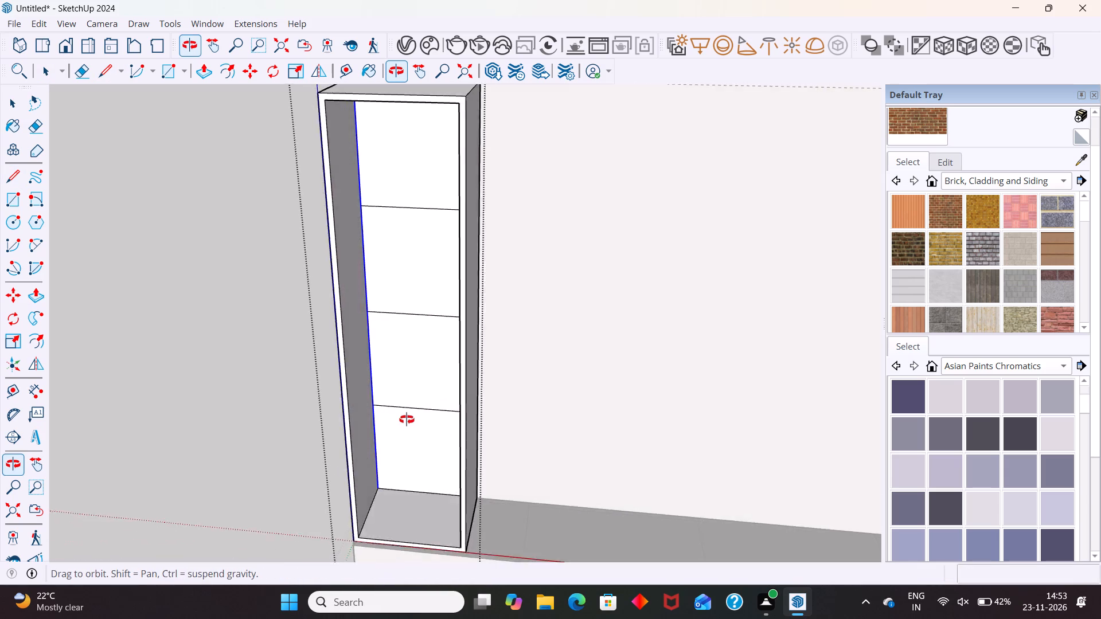
middle_click_drag(407, 420, 457, 369)
left_click(432, 201)
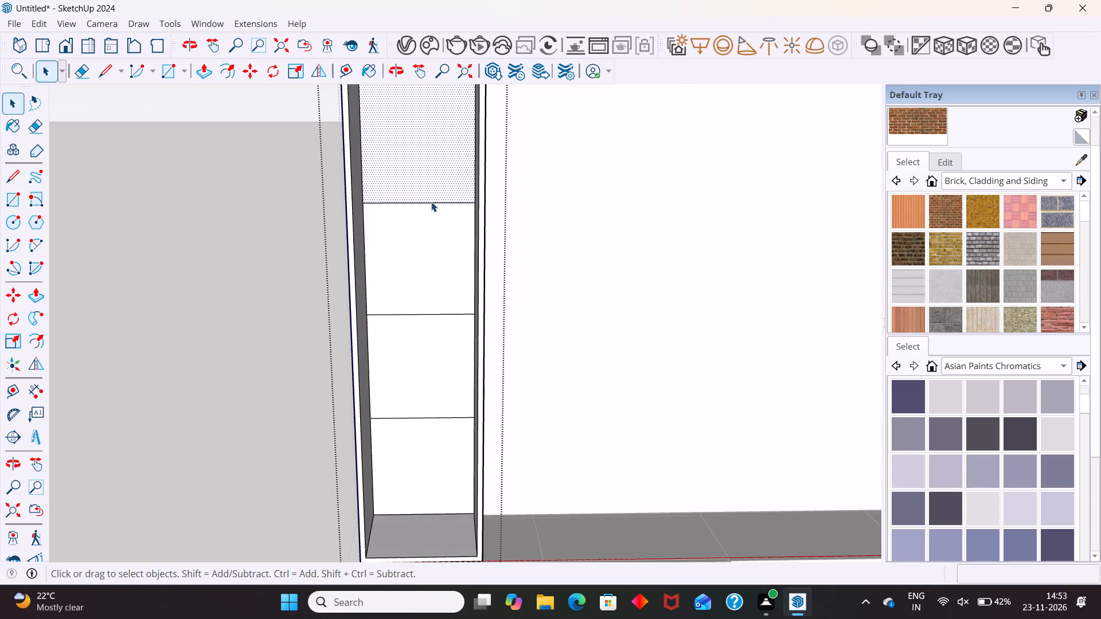
scroll(461, 151, "up", 4)
scroll(477, 232, "up", 3)
left_click(470, 225)
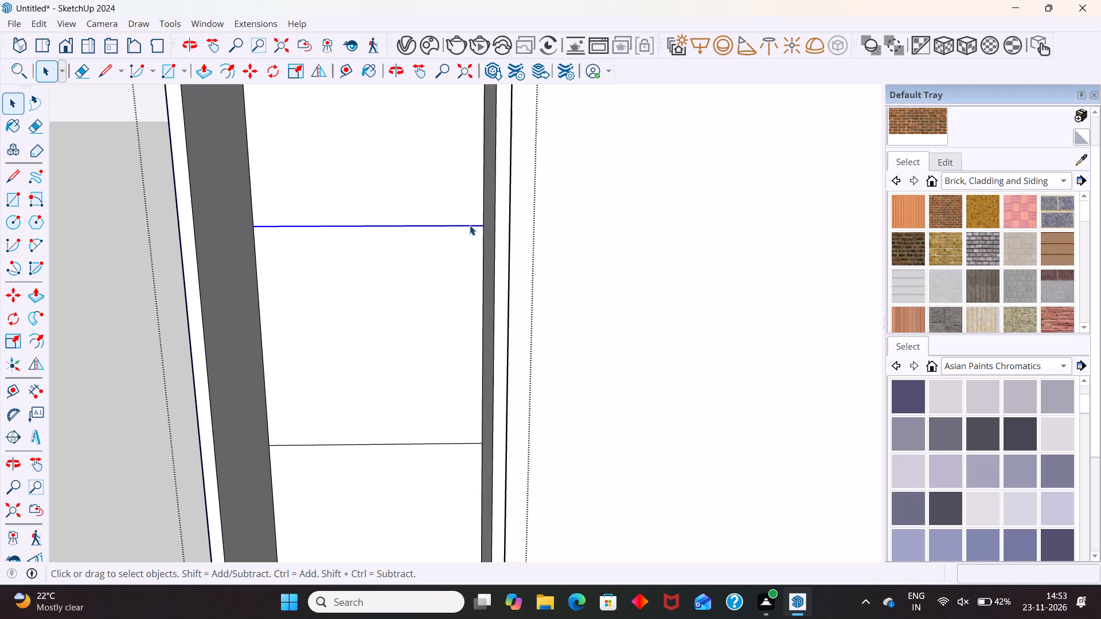
middle_click_drag(494, 250, 518, 295)
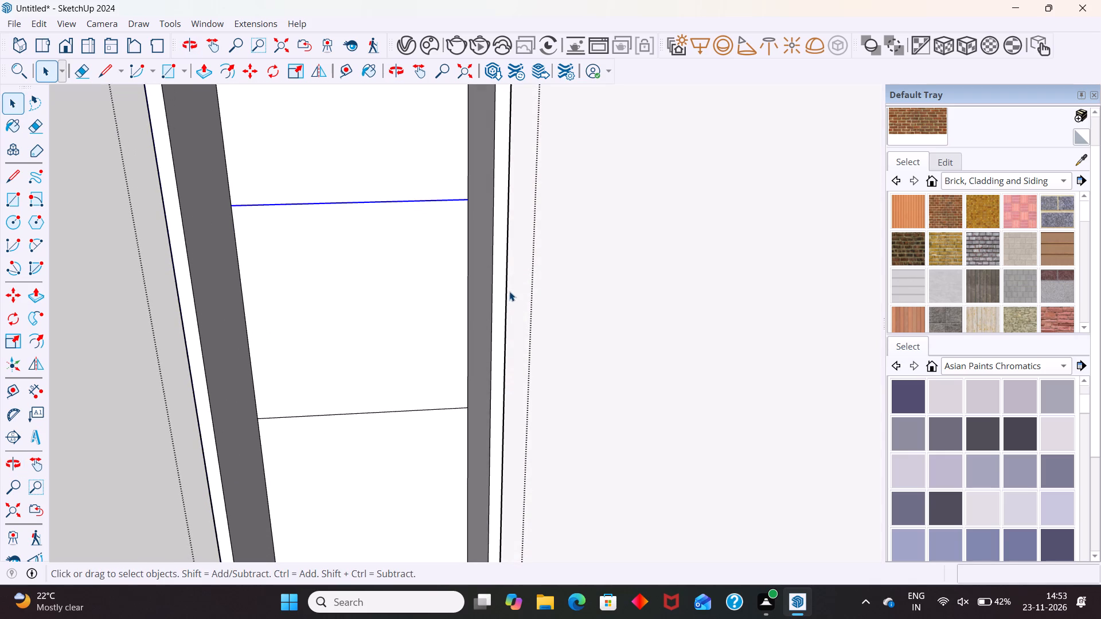
key("m")
left_click(469, 197)
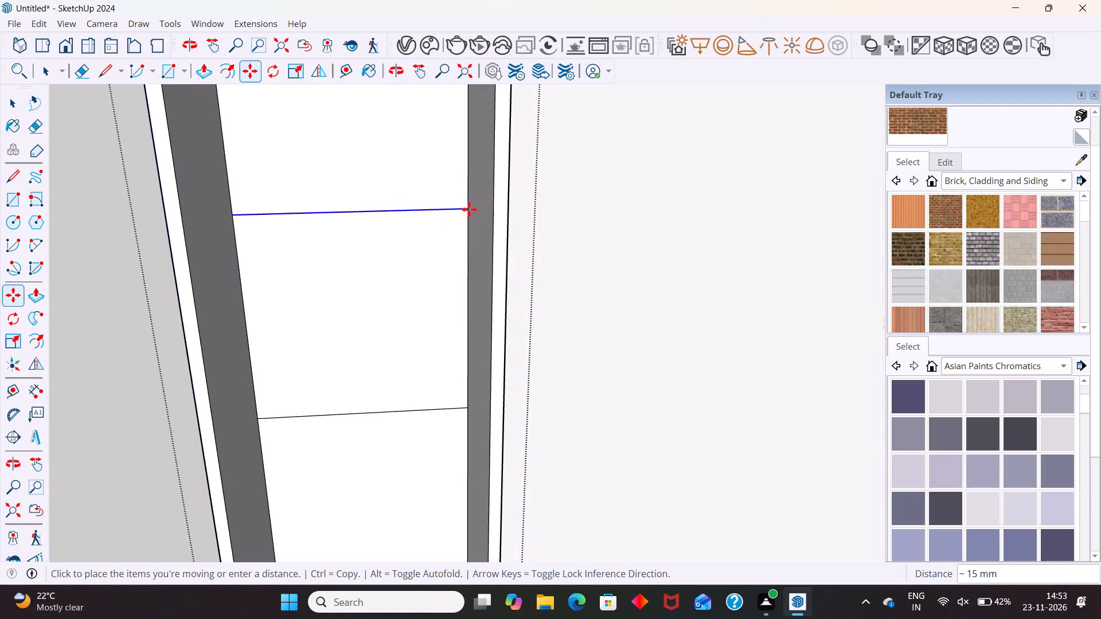
key("9")
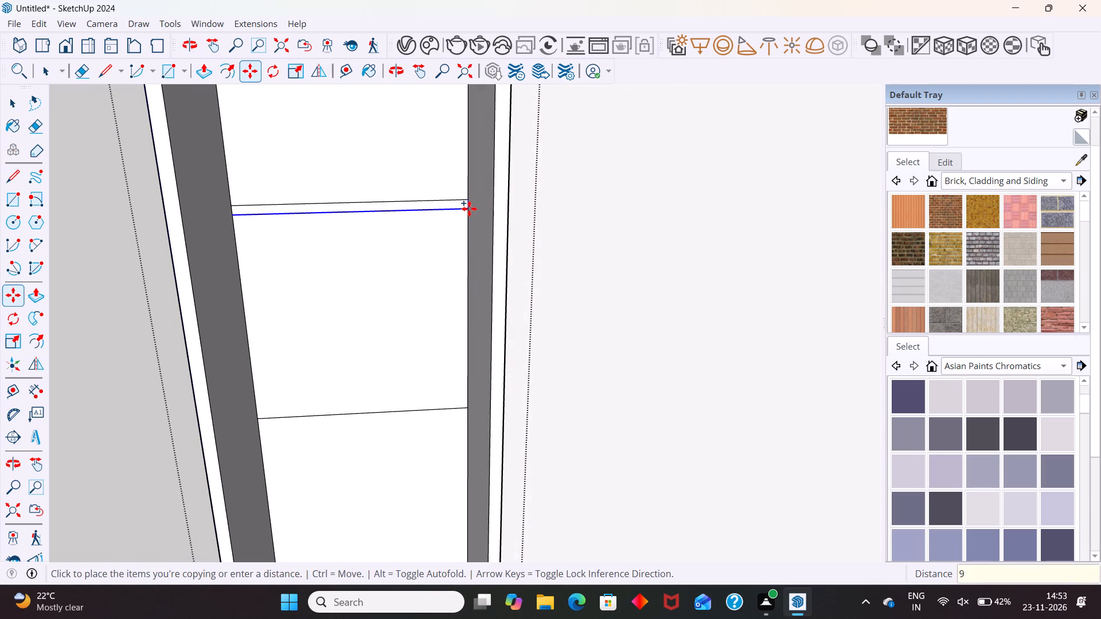
key("Return")
scroll(468, 209, "up", 4)
left_click(468, 202)
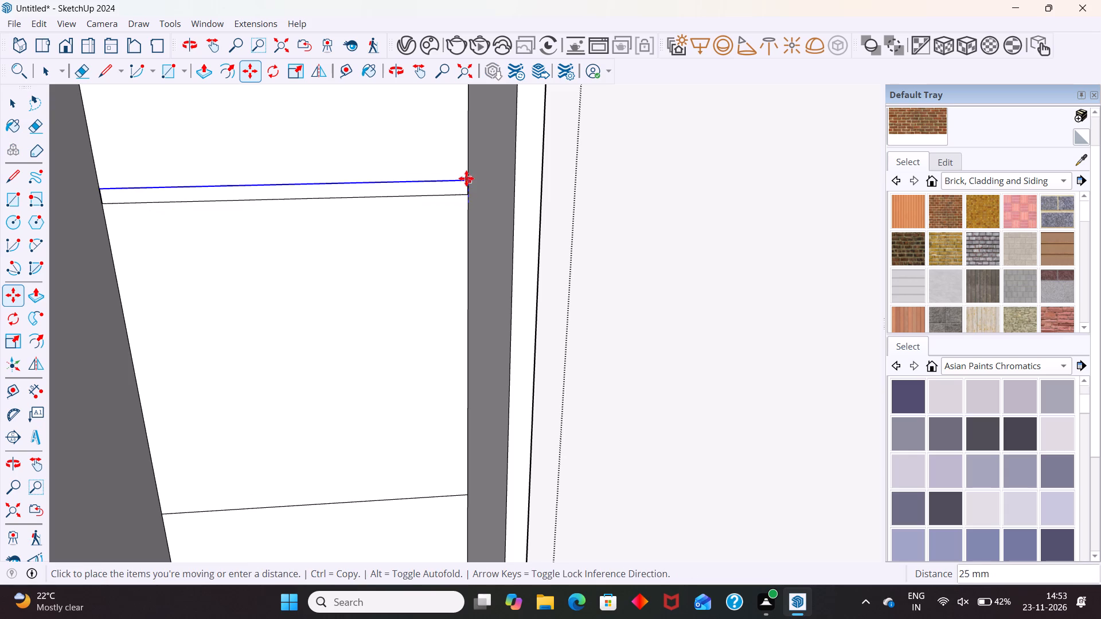
type("18")
key("Return")
type("N")
key("space")
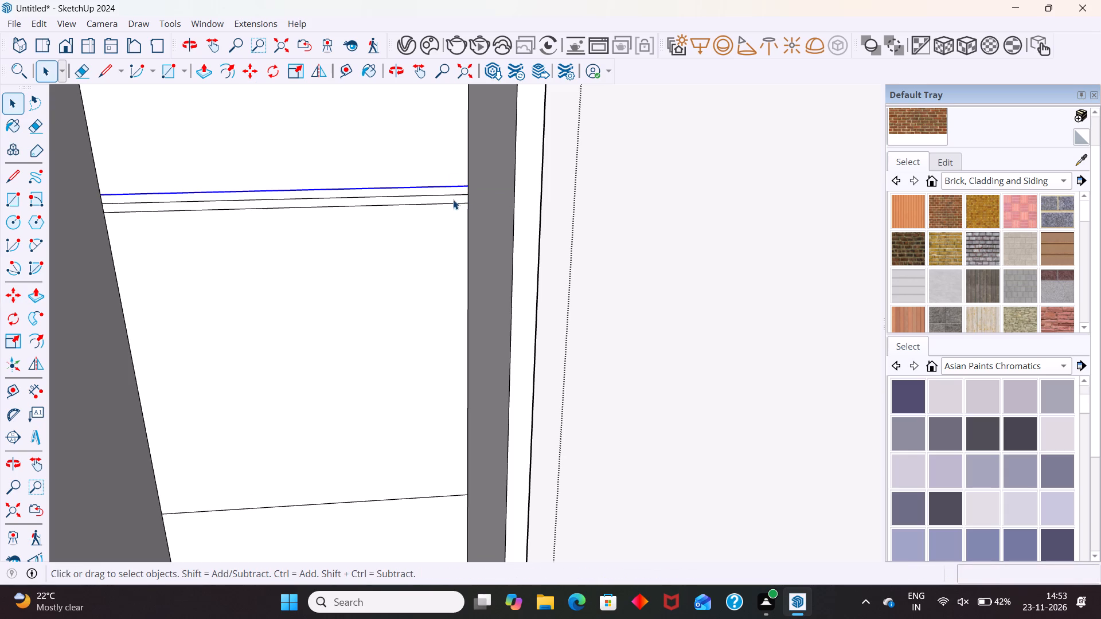
left_click(454, 193)
key("Delete")
Replace the middle dividing line with two lines 18 mm apart, copying it 9 mm up and that copy 18 mm down.
scroll(451, 197, "down", 11)
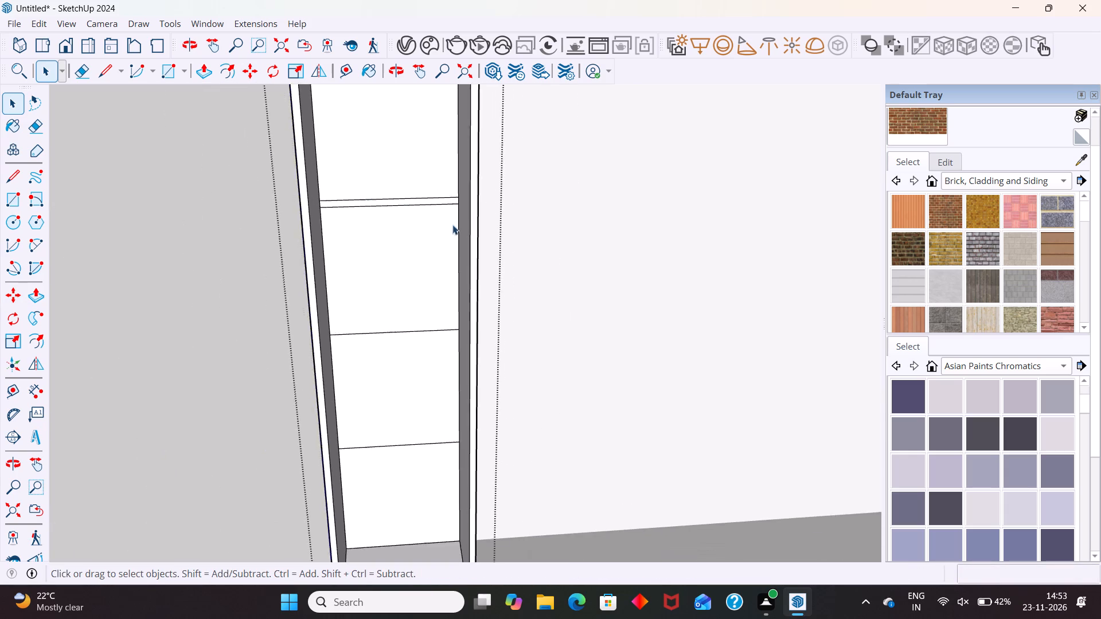
scroll(440, 327, "up", 3)
left_click(455, 316)
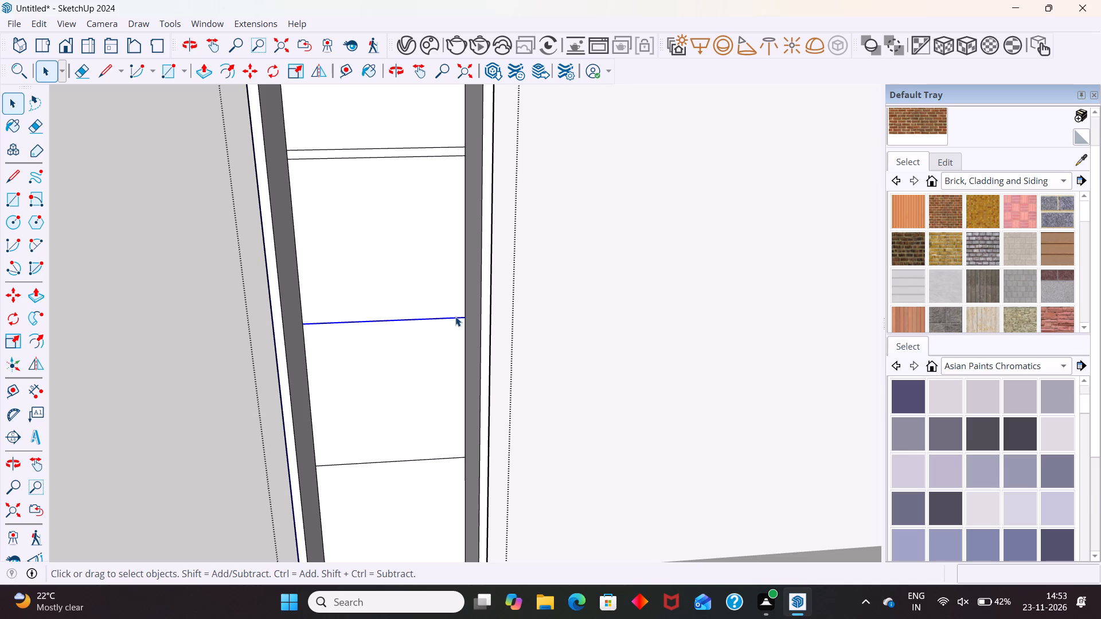
key("m")
scroll(456, 316, "up", 4)
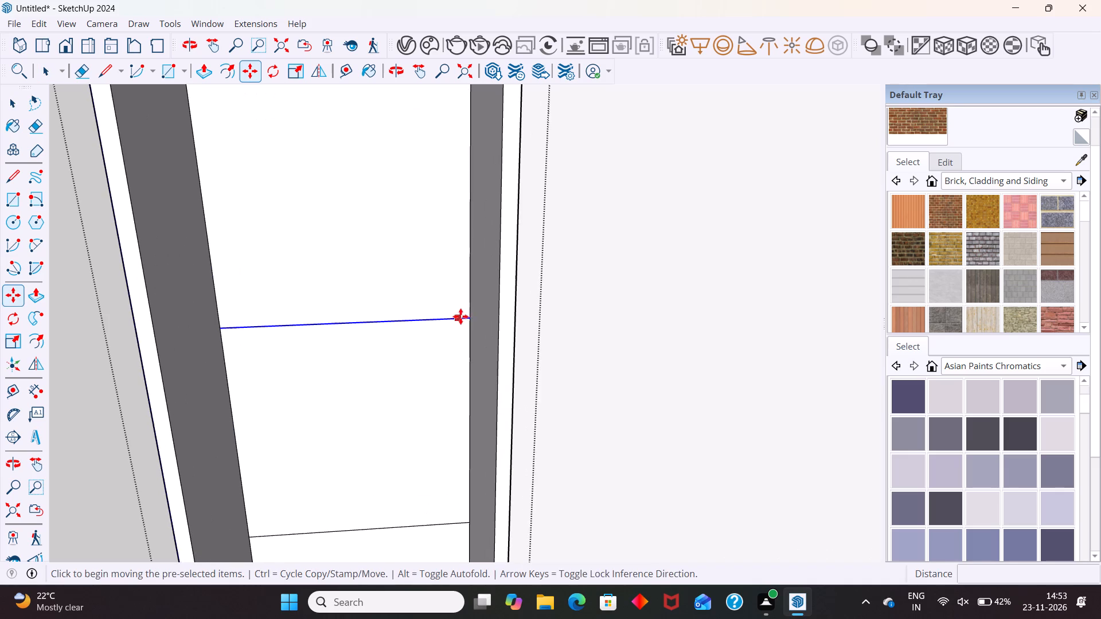
left_click(469, 316)
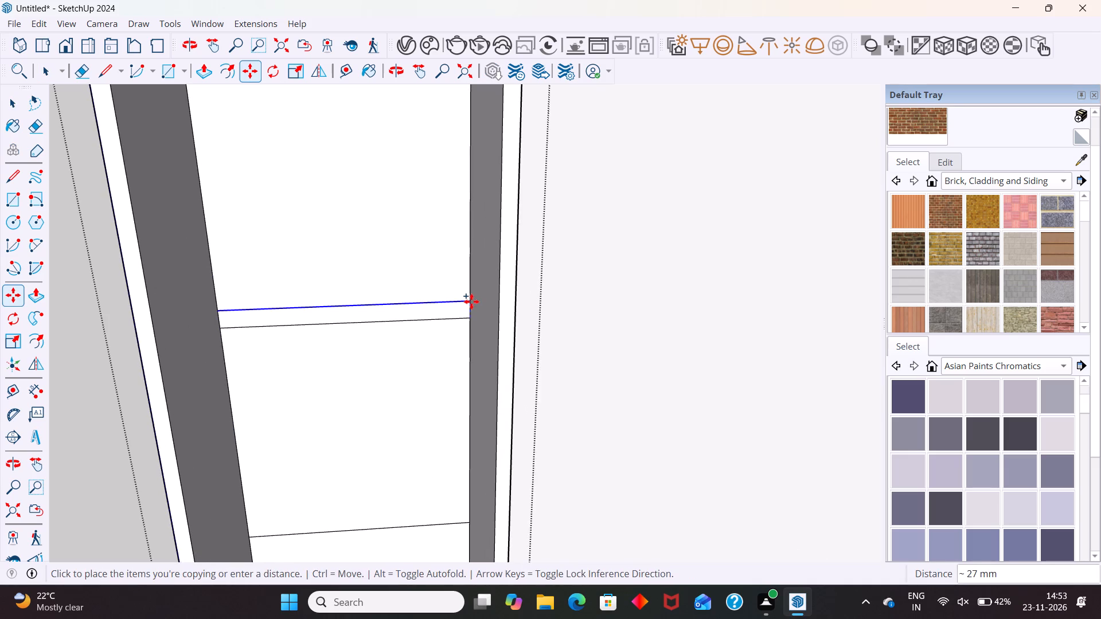
key("9")
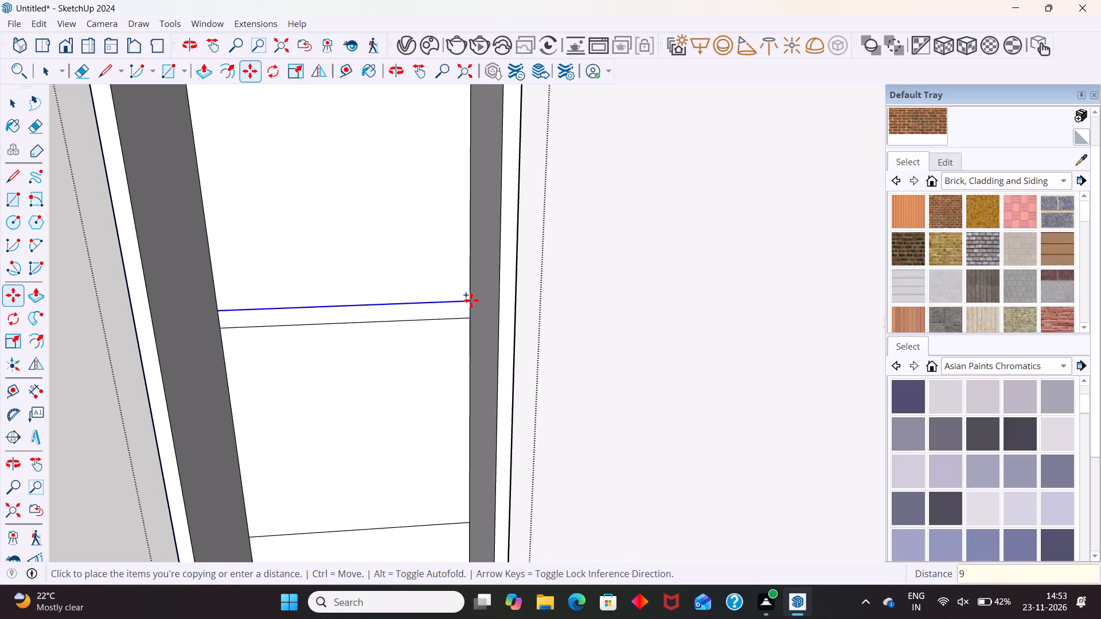
key("Return")
scroll(473, 311, "up", 5)
left_click(467, 314)
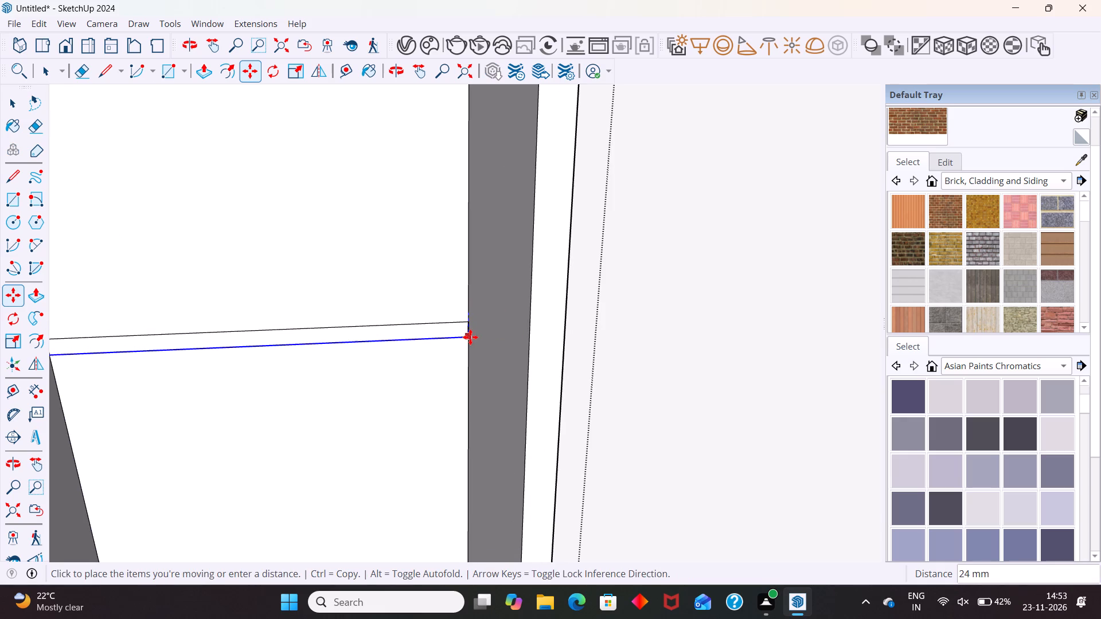
key("1")
key("8")
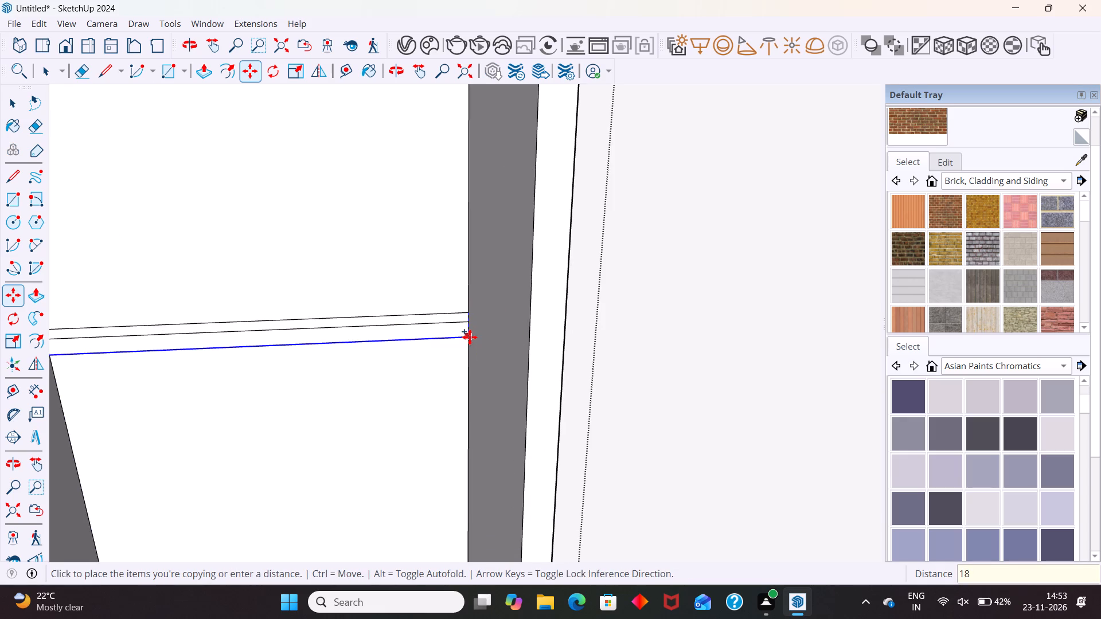
key("Return")
key("space")
left_click(455, 322)
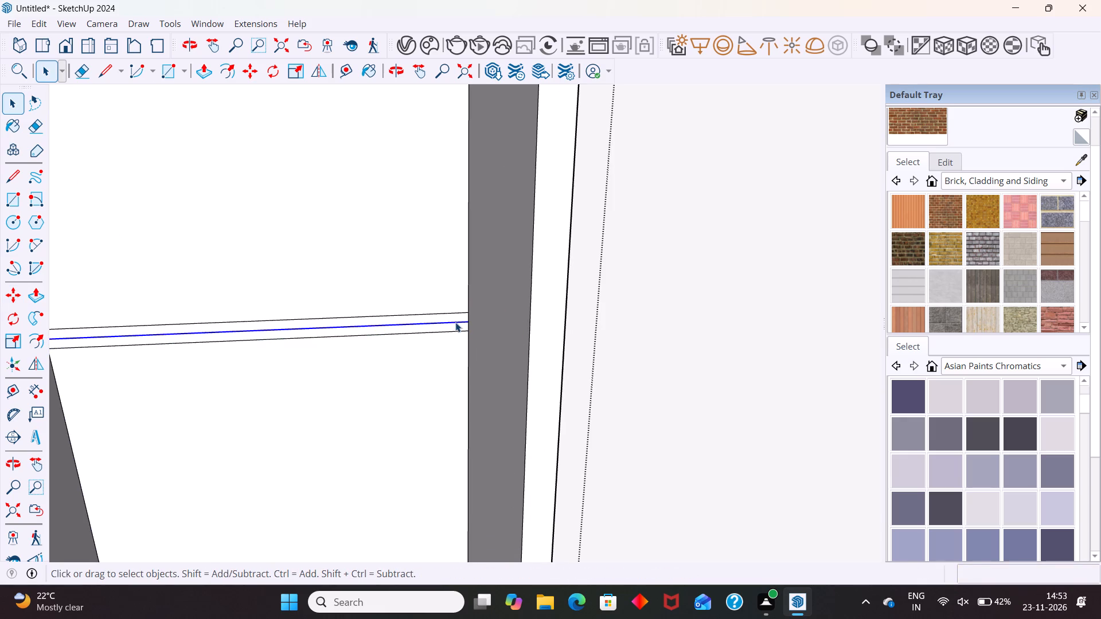
key("Delete")
Replace the bottom dividing line with two lines 18 mm apart, copying it 9 mm up and that copy 18 mm down.
scroll(472, 305, "down", 12)
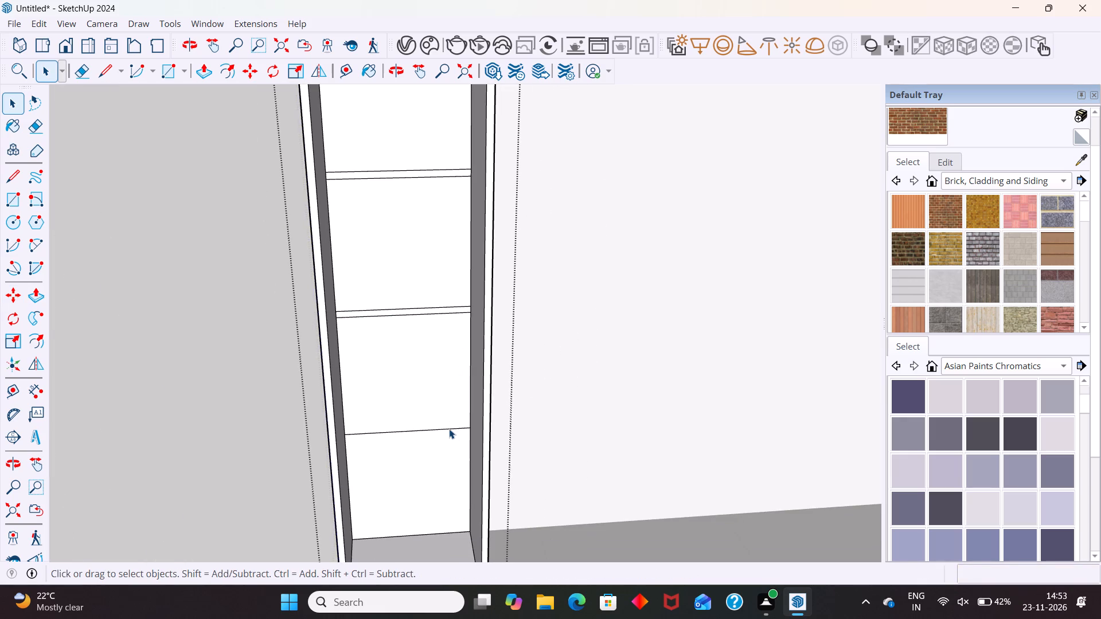
left_click(449, 429)
scroll(454, 432, "up", 4)
key("m")
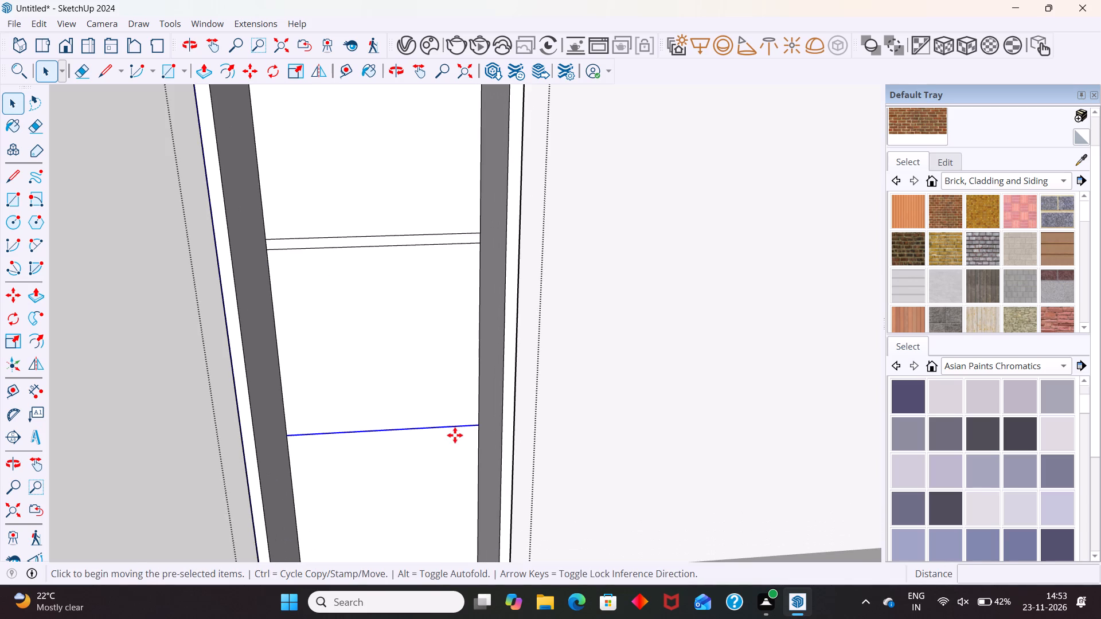
left_click(478, 428)
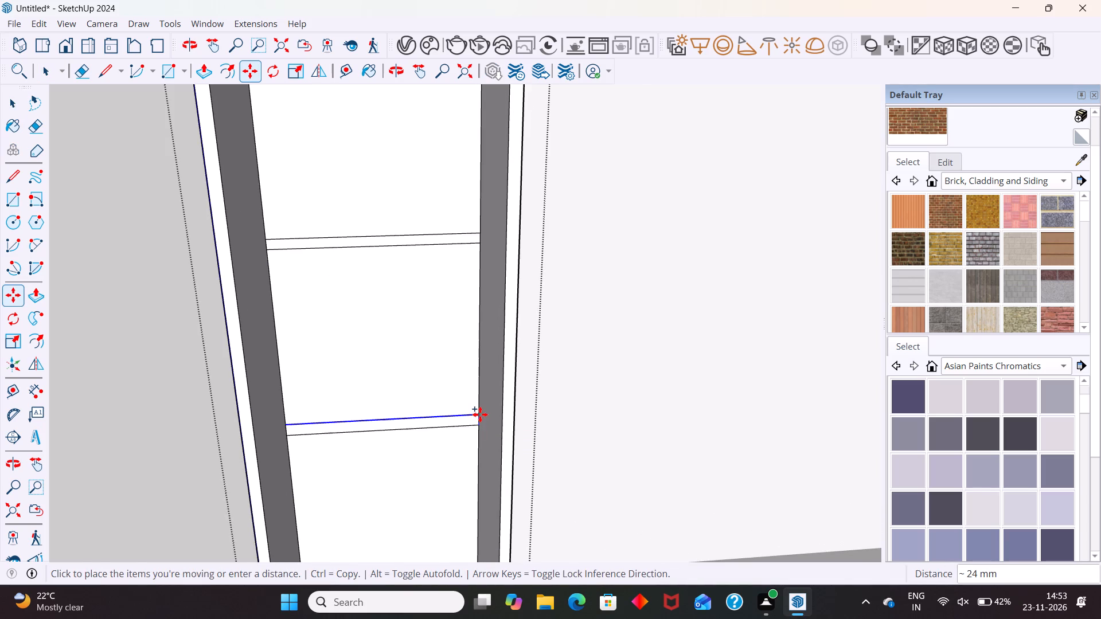
key("9")
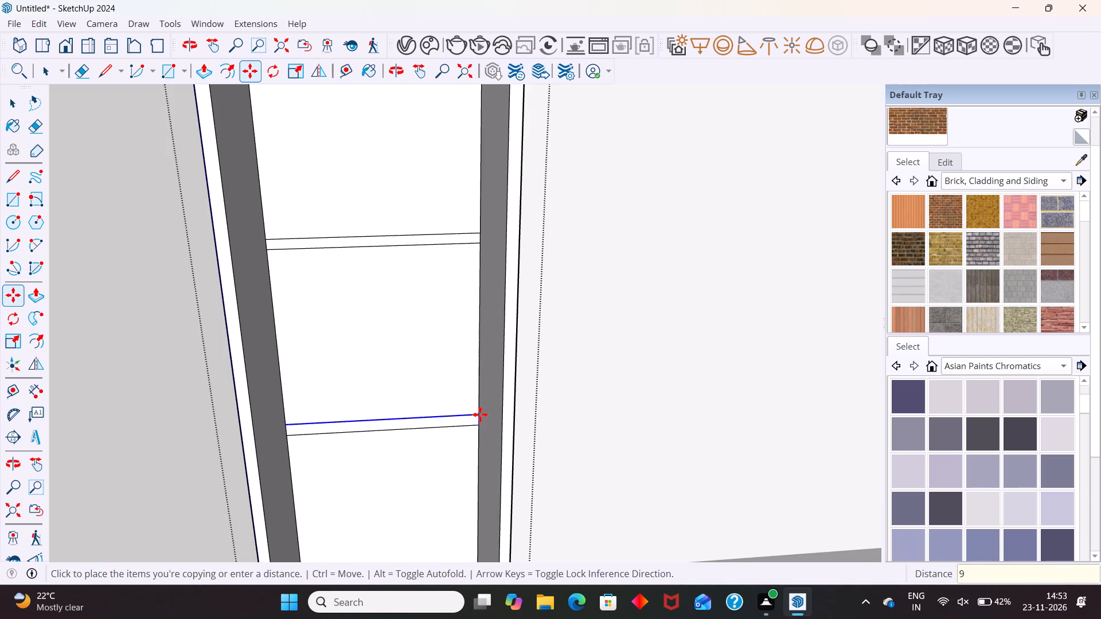
key("Return")
scroll(475, 422, "up", 5)
left_click(481, 417)
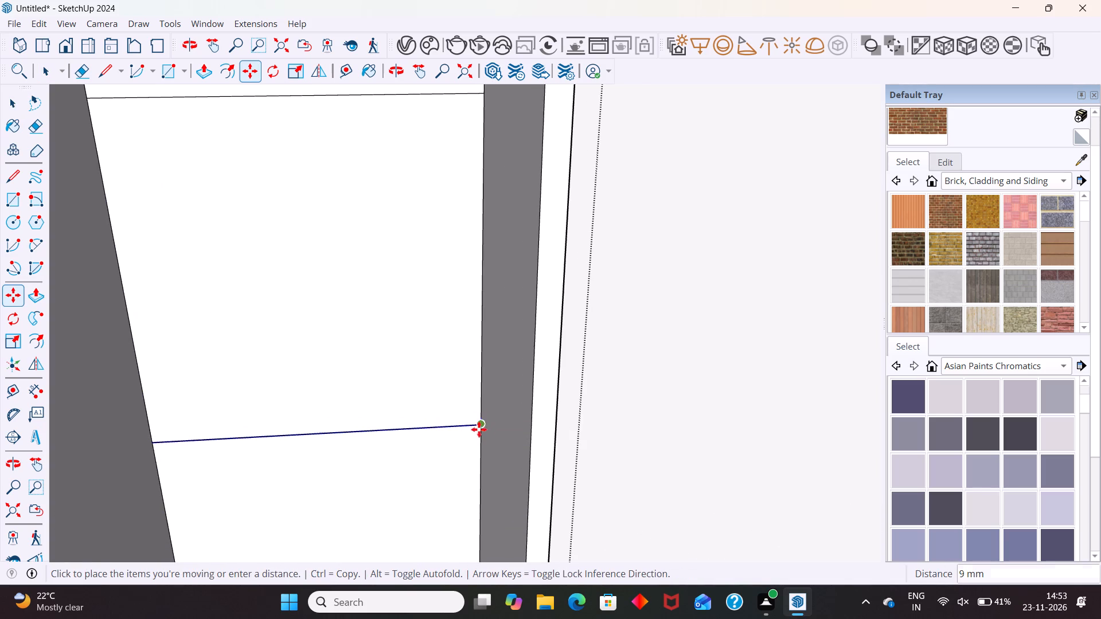
key("1")
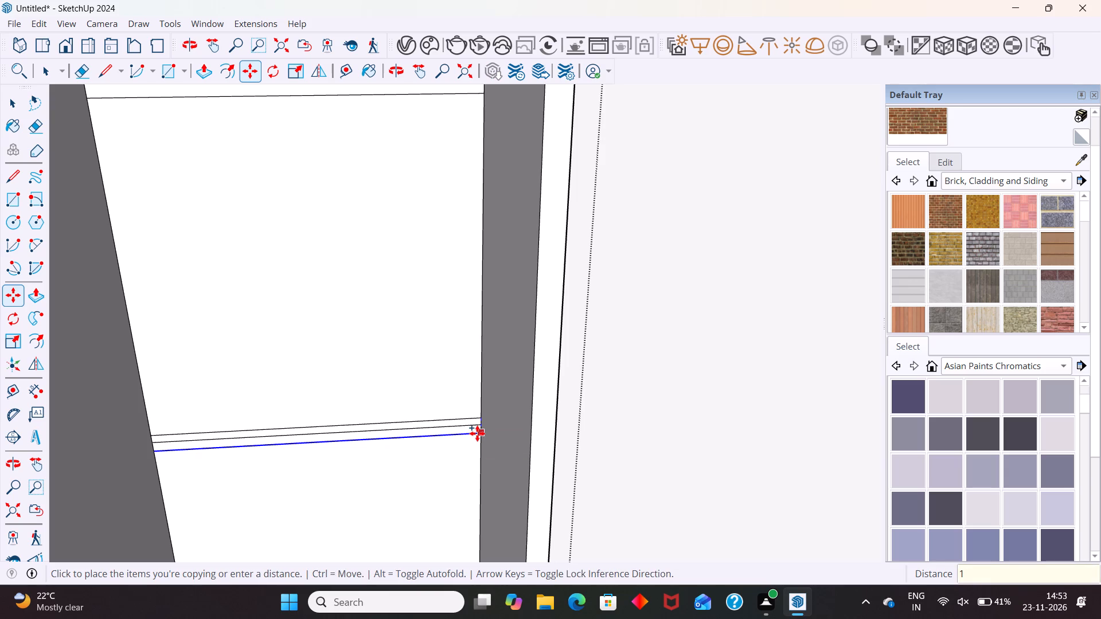
key("8")
key("Return")
key("space")
left_click(473, 422)
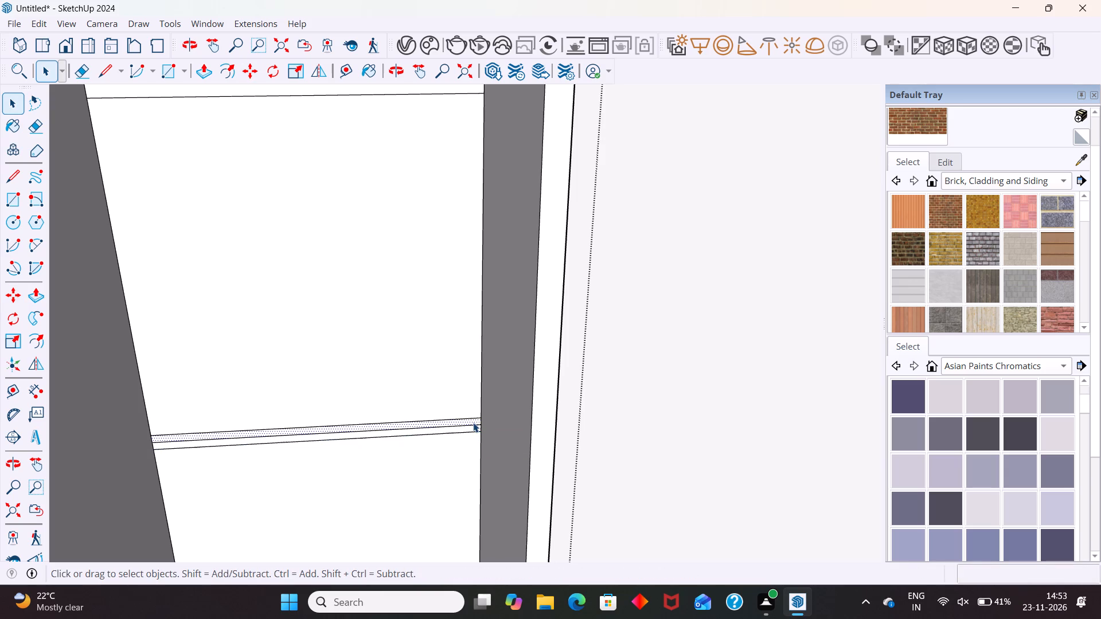
left_click(470, 424)
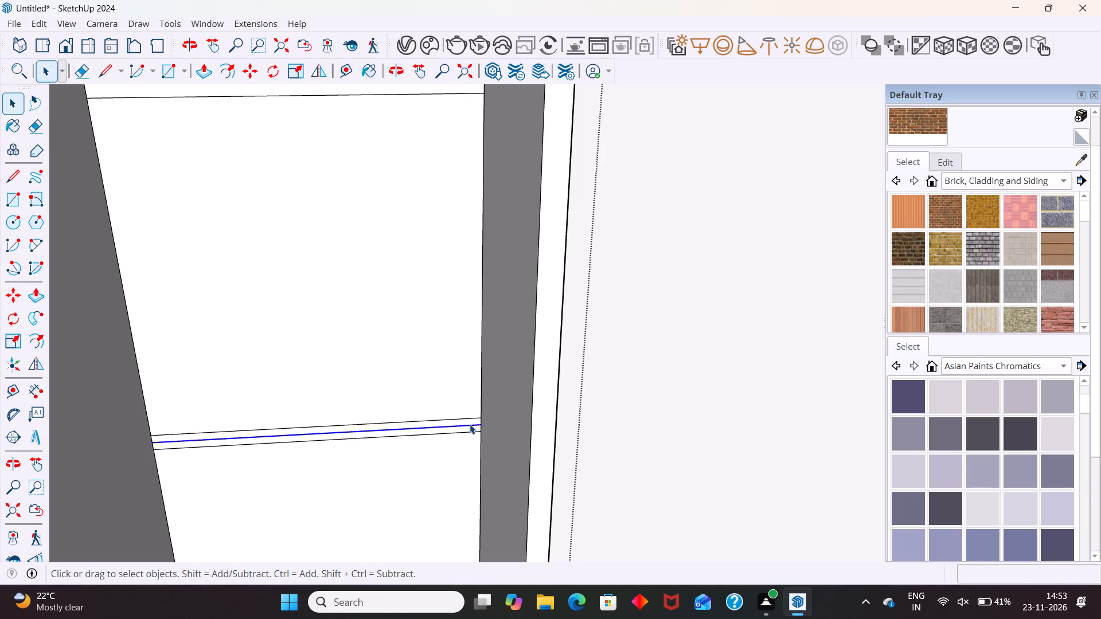
key("Delete")
Push/Pull the tall box's front frame face outward by 18 mm.
scroll(525, 403, "down", 19)
scroll(491, 194, "up", 5)
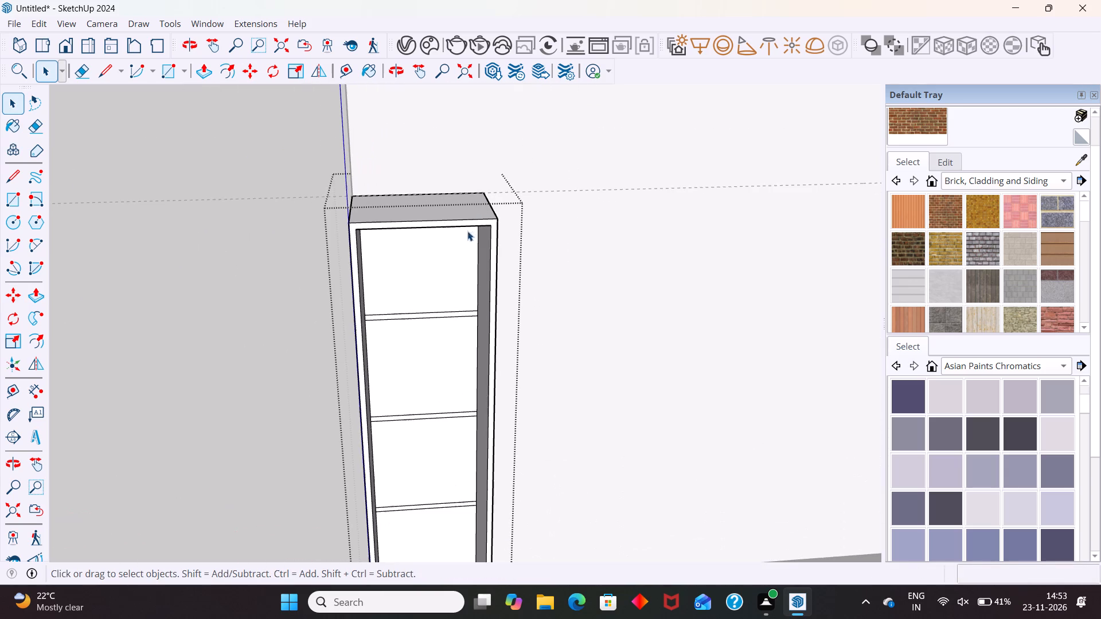
left_click(490, 222)
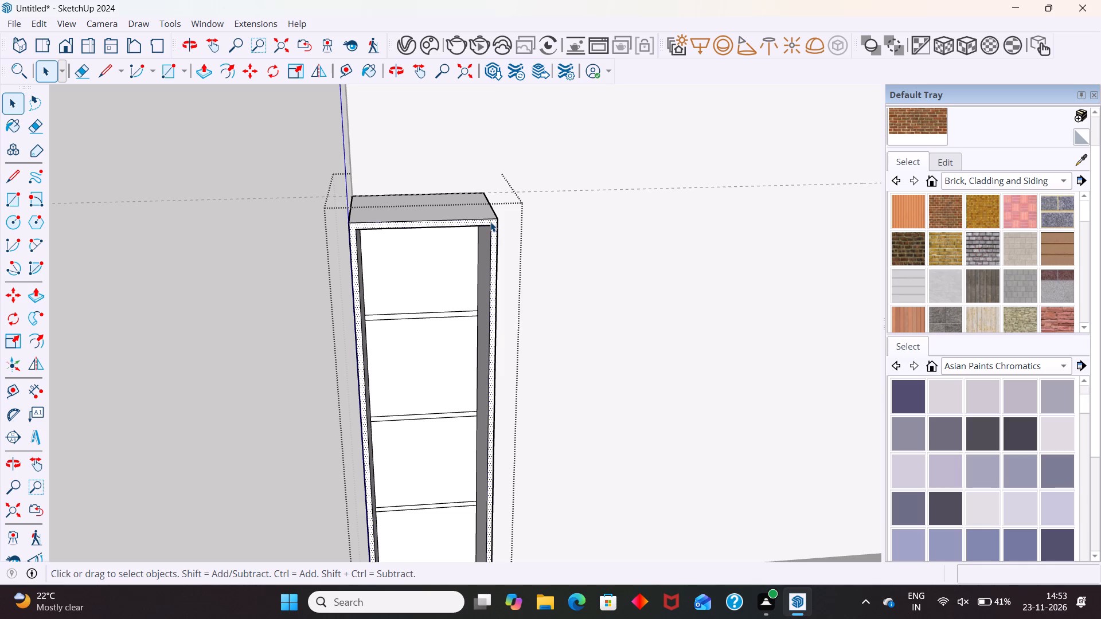
key("p")
left_click(490, 222)
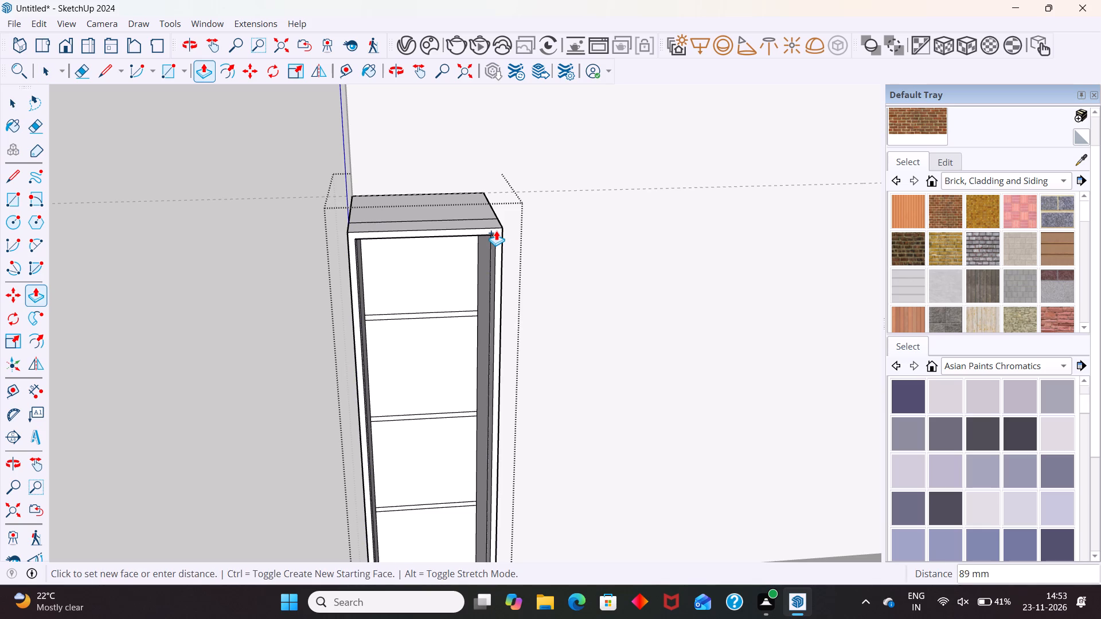
type("18")
key("Return")
key("space")
Pull the three 18 mm strips on the back face 282 mm toward the box's front to form shelves, and close the box group.
scroll(493, 230, "down", 6)
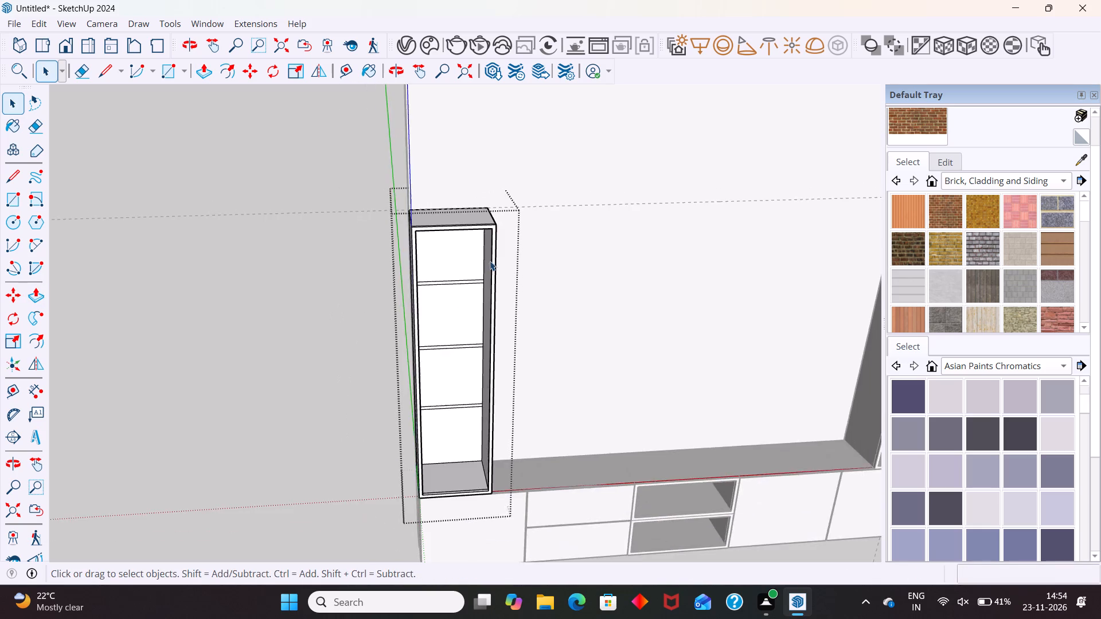
scroll(474, 283, "up", 4)
left_click(474, 281)
middle_click_drag(527, 342, 432, 365)
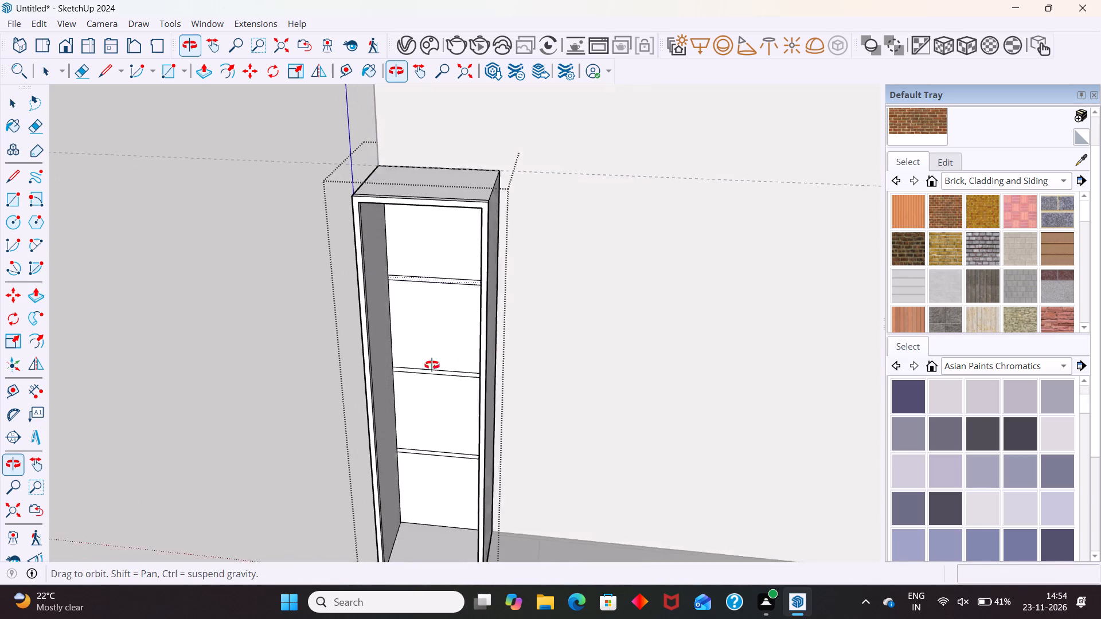
middle_click_drag(432, 365, 388, 356)
key("p")
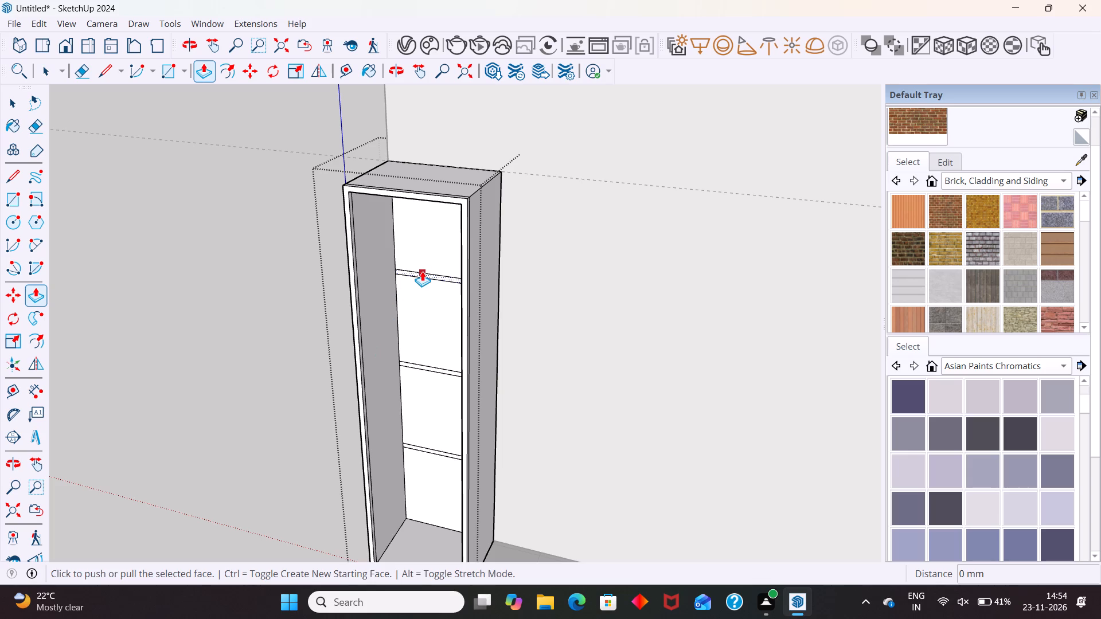
left_click(421, 271)
left_click(364, 295)
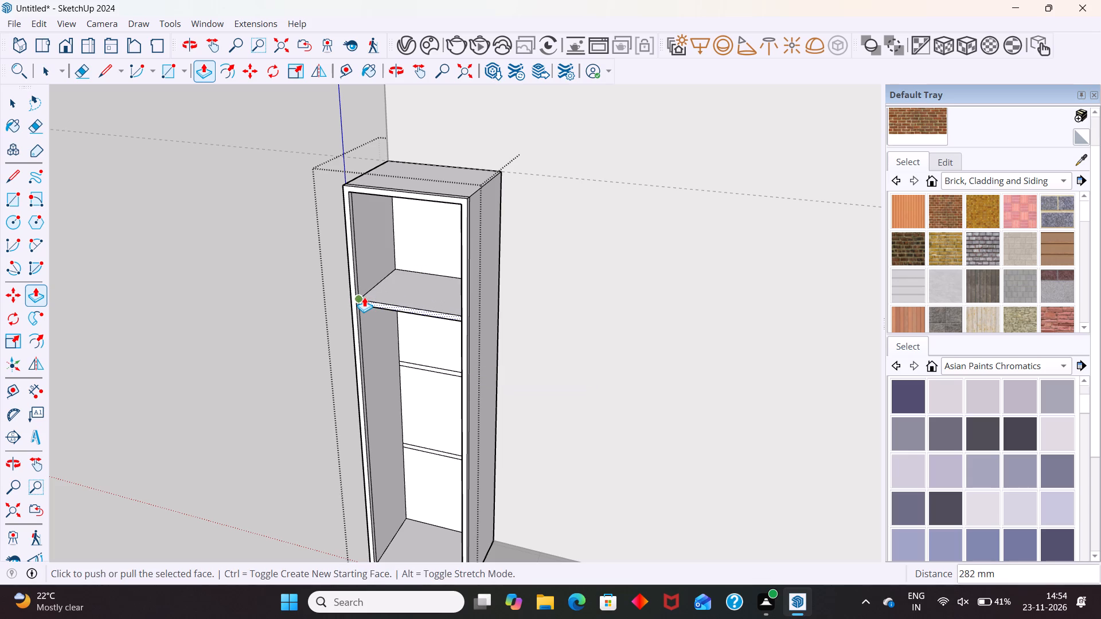
key("Escape")
left_click(407, 365)
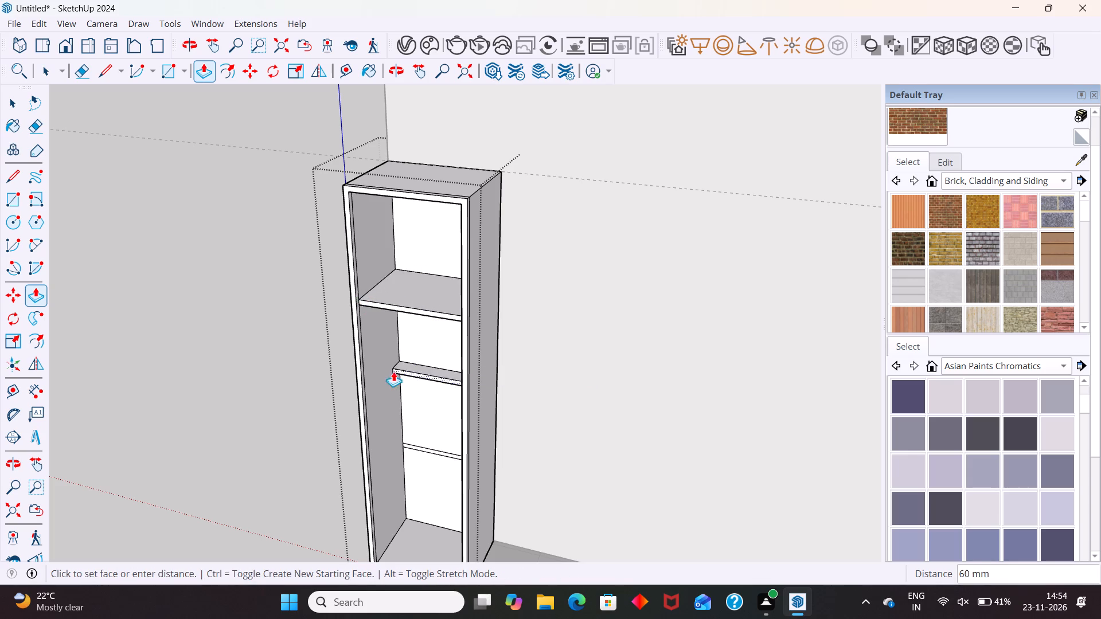
left_click(352, 387)
left_click(426, 452)
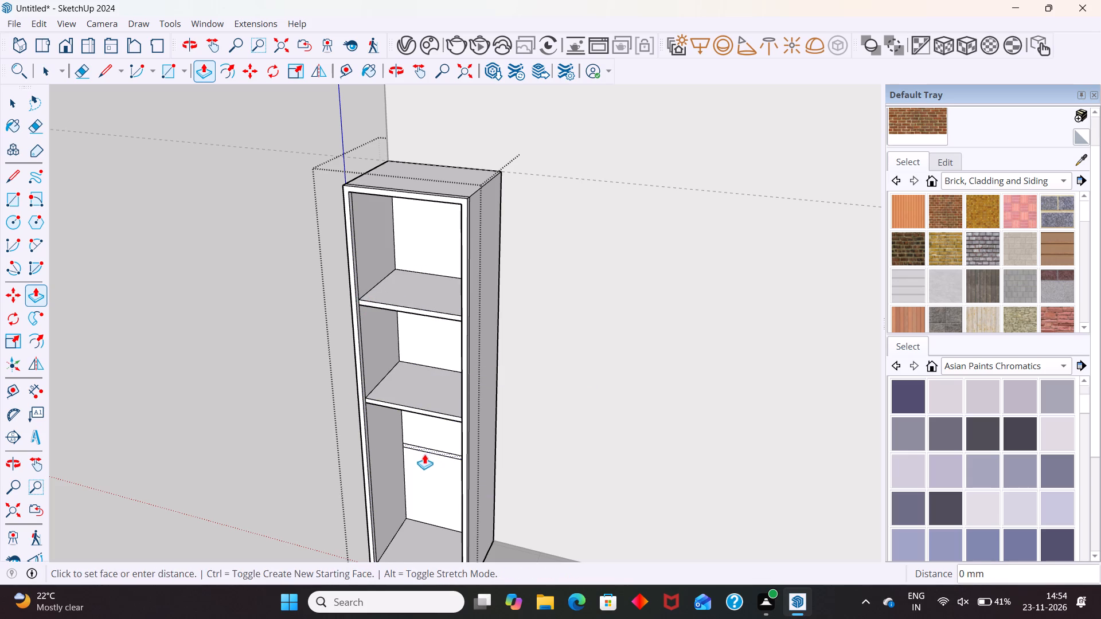
left_click(361, 479)
key("Escape")
scroll(500, 362, "down", 13)
key("space")
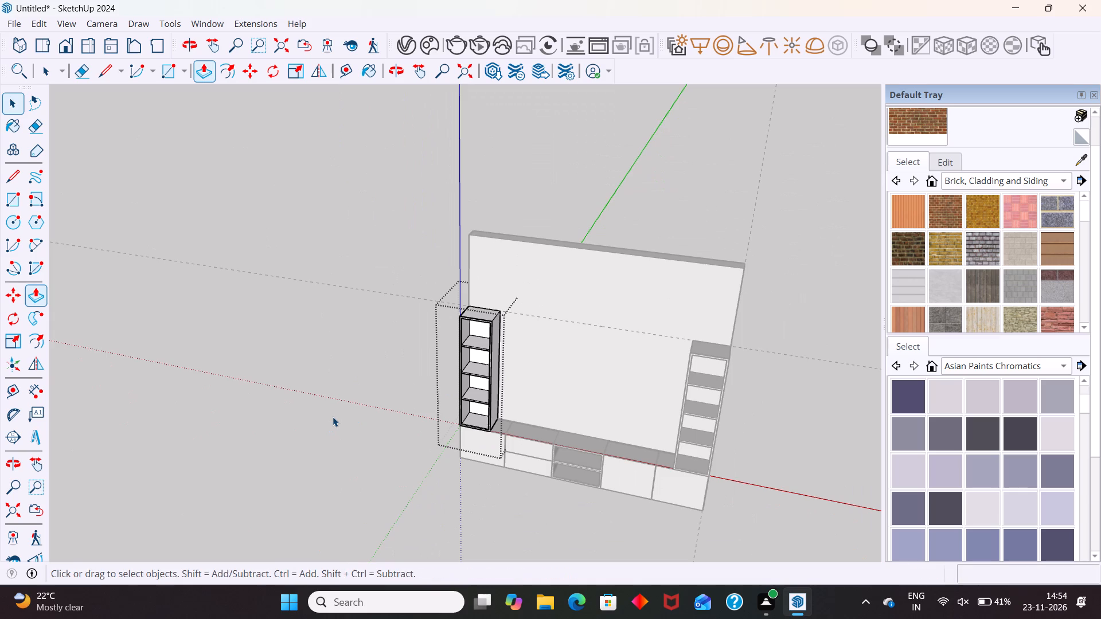
left_click(333, 417)
middle_click_drag(560, 387, 592, 259)
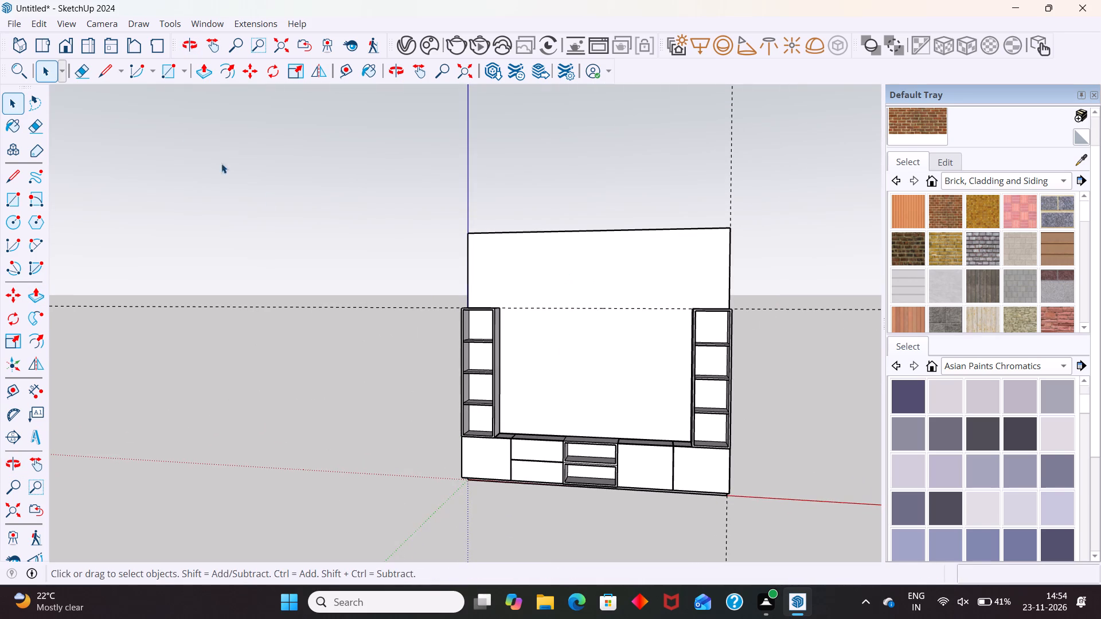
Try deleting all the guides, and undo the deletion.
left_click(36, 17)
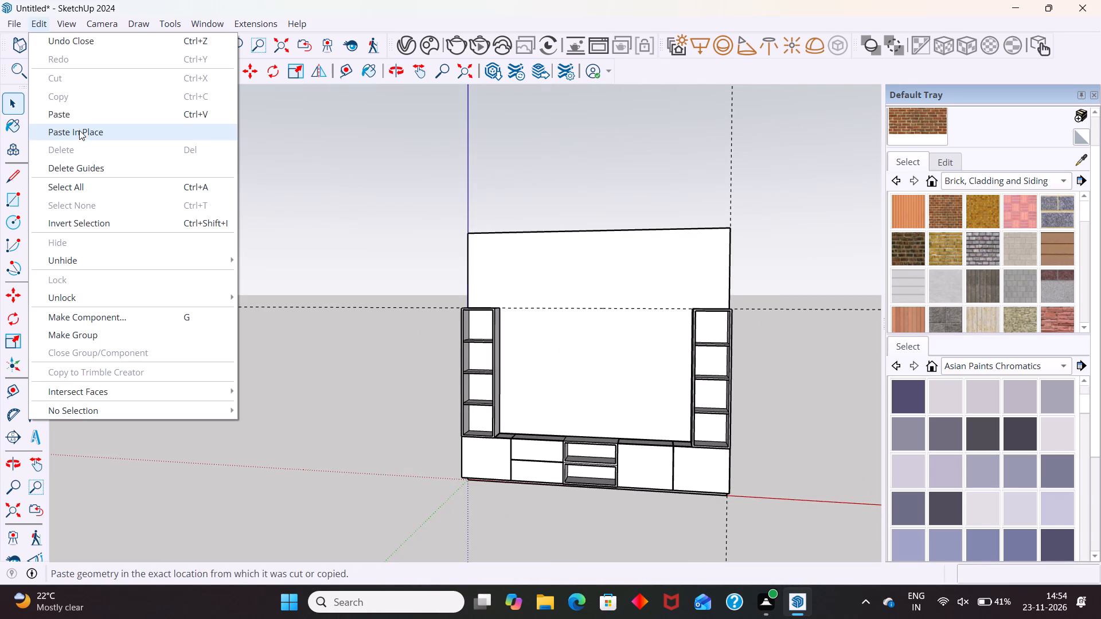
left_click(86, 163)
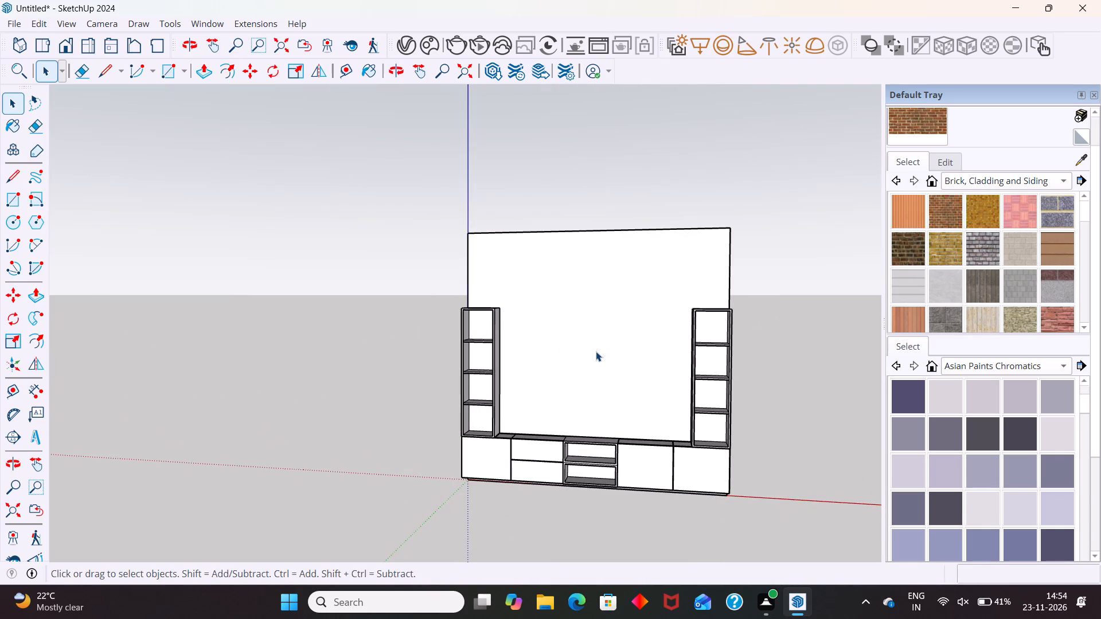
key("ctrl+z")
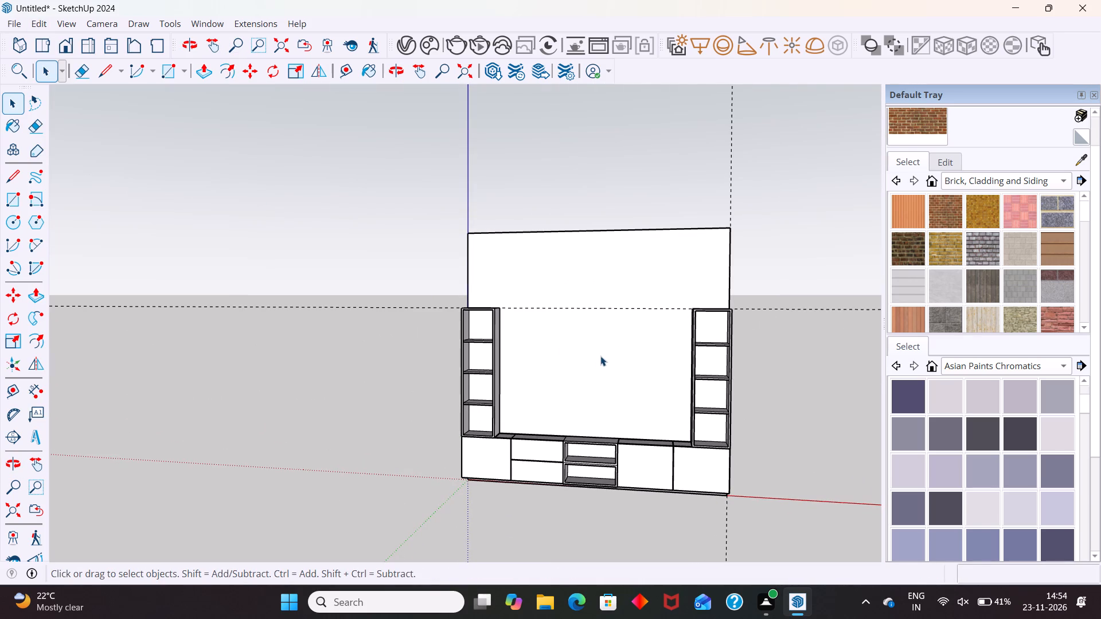
Make a new group and draw a 3048 × 318 mm rectangle in it spanning the tops of both tall end boxes.
key("space")
middle_click_drag(460, 403, 454, 426)
middle_click_drag(549, 293, 572, 352)
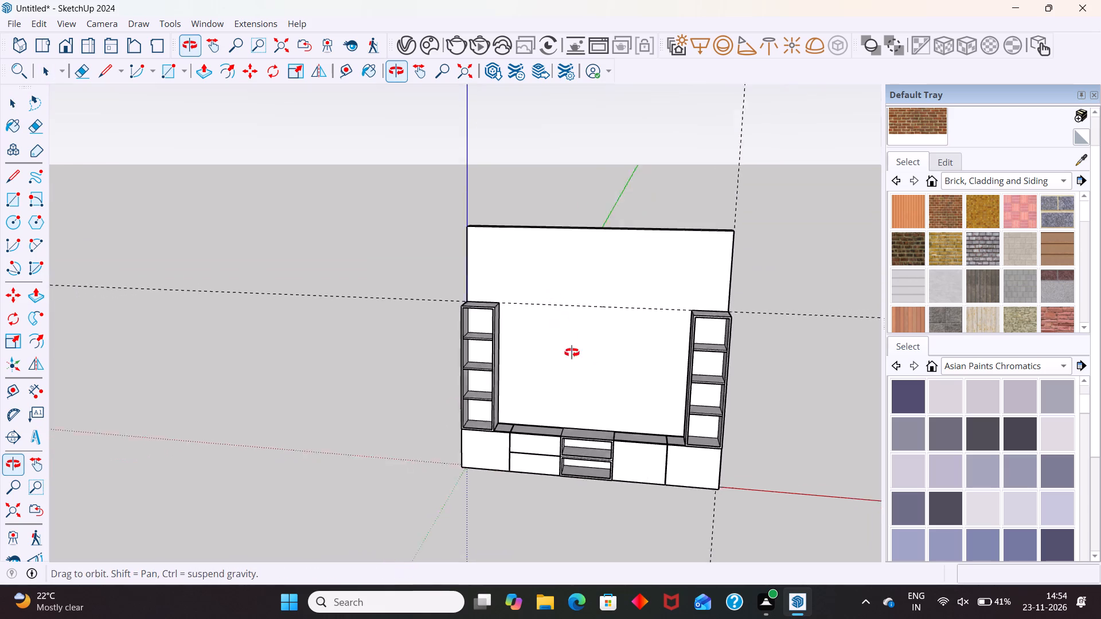
middle_click_drag(572, 352, 561, 414)
scroll(741, 323, "up", 2)
right_click(760, 302)
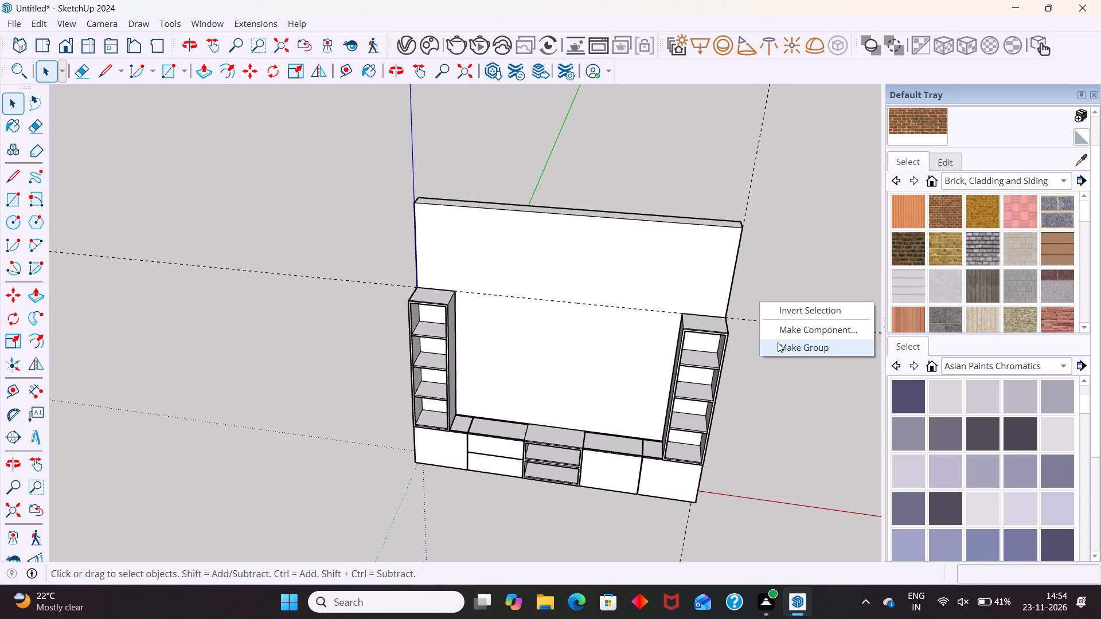
left_click(778, 342)
key("r")
scroll(412, 291, "up", 2)
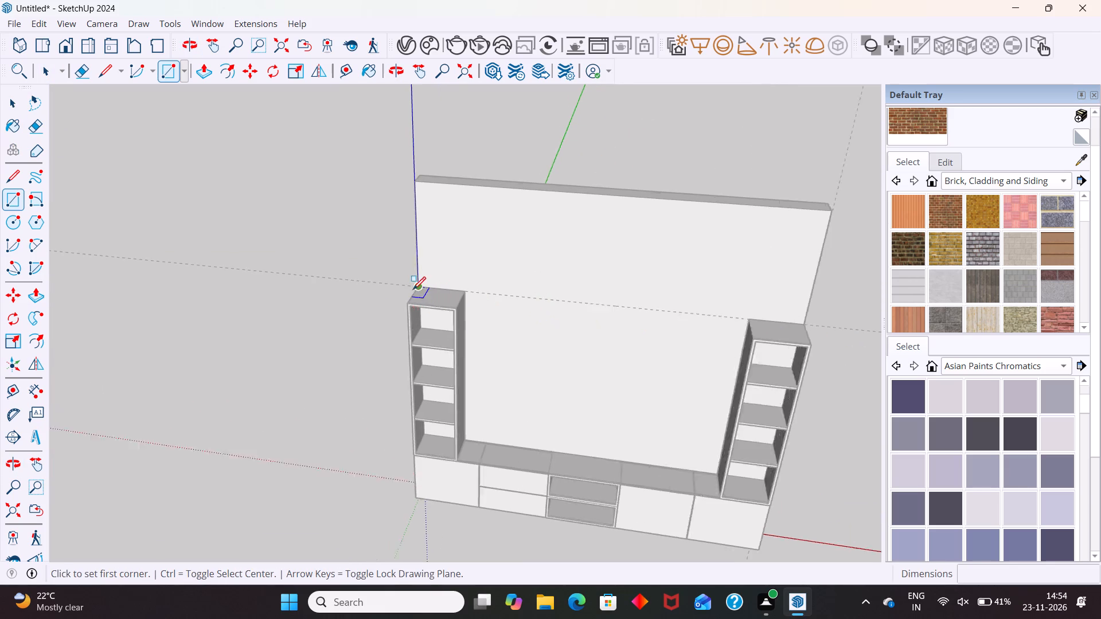
scroll(413, 289, "up", 20)
scroll(413, 289, "up", 3)
left_click(431, 289)
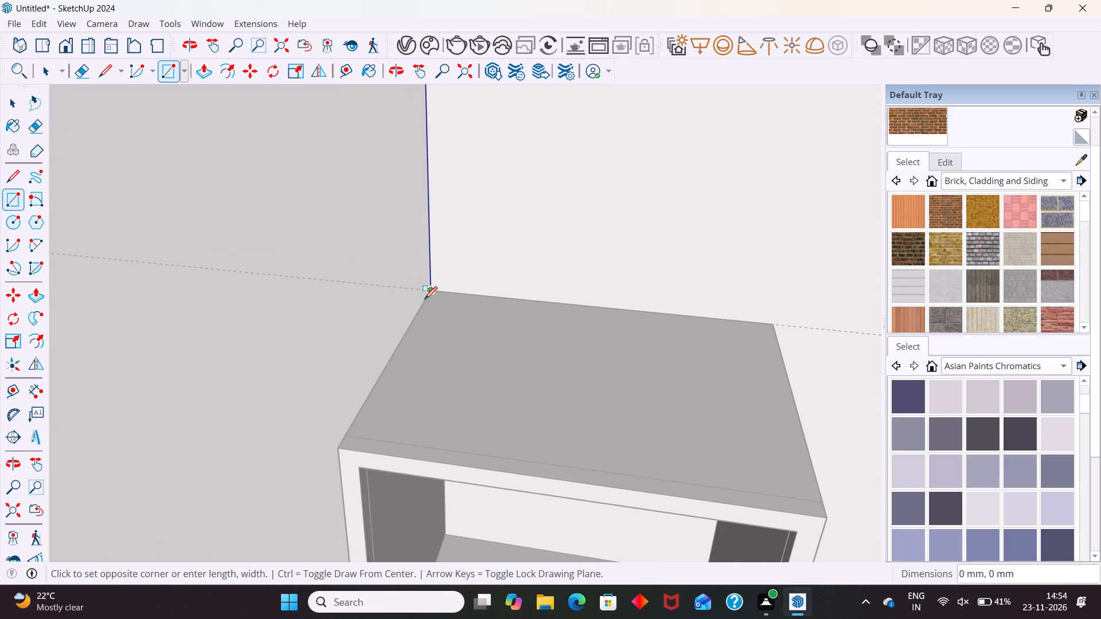
scroll(391, 364, "down", 20)
scroll(391, 364, "down", 8)
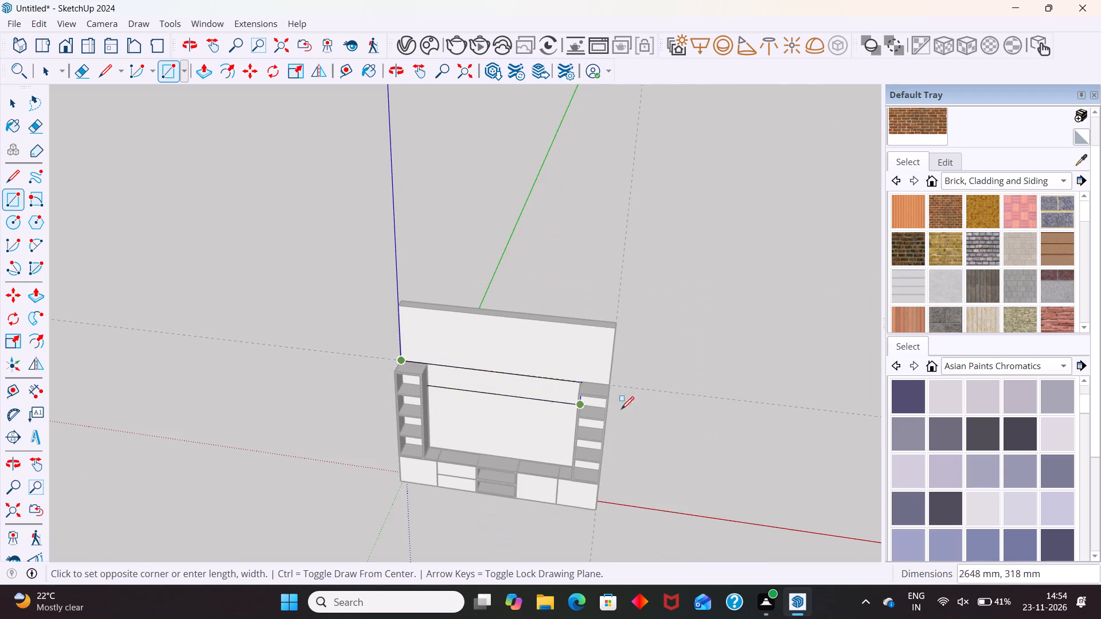
scroll(628, 409, "up", 20)
scroll(628, 409, "up", 2)
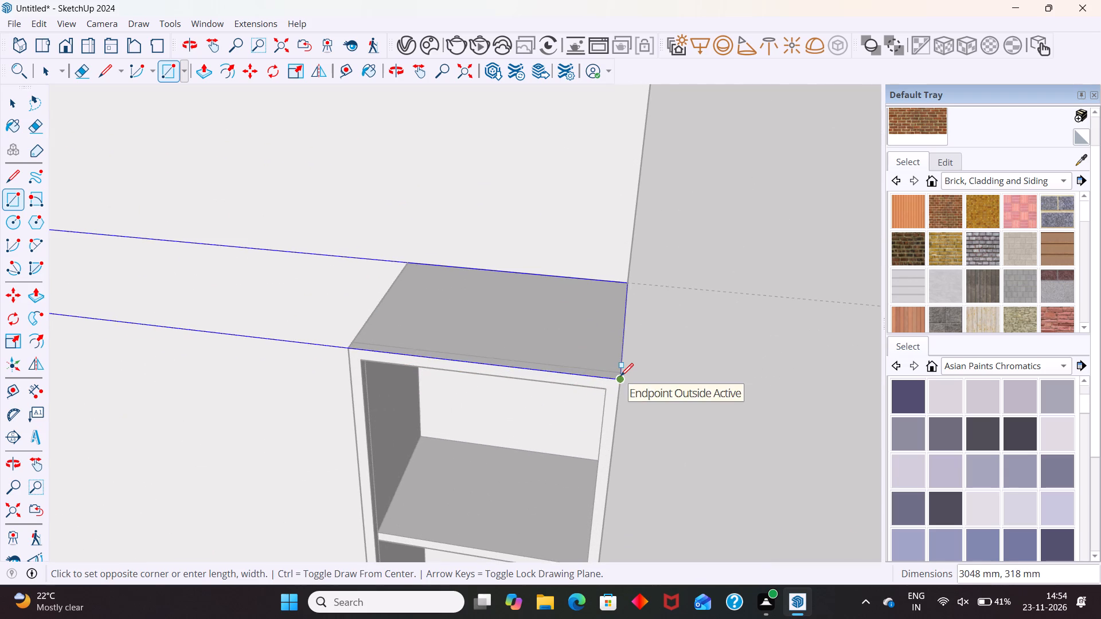
left_click(622, 375)
key("space")
Push/Pull the rectangle up 867 mm to form an overhead box, and close its group.
scroll(759, 377, "down", 17)
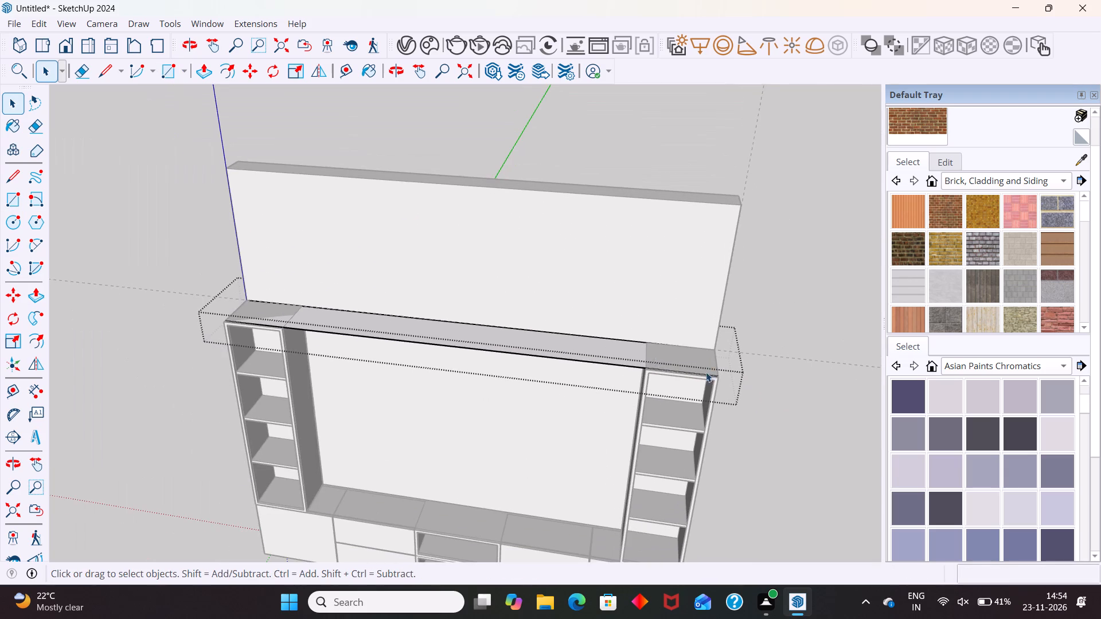
left_click(596, 346)
key("p")
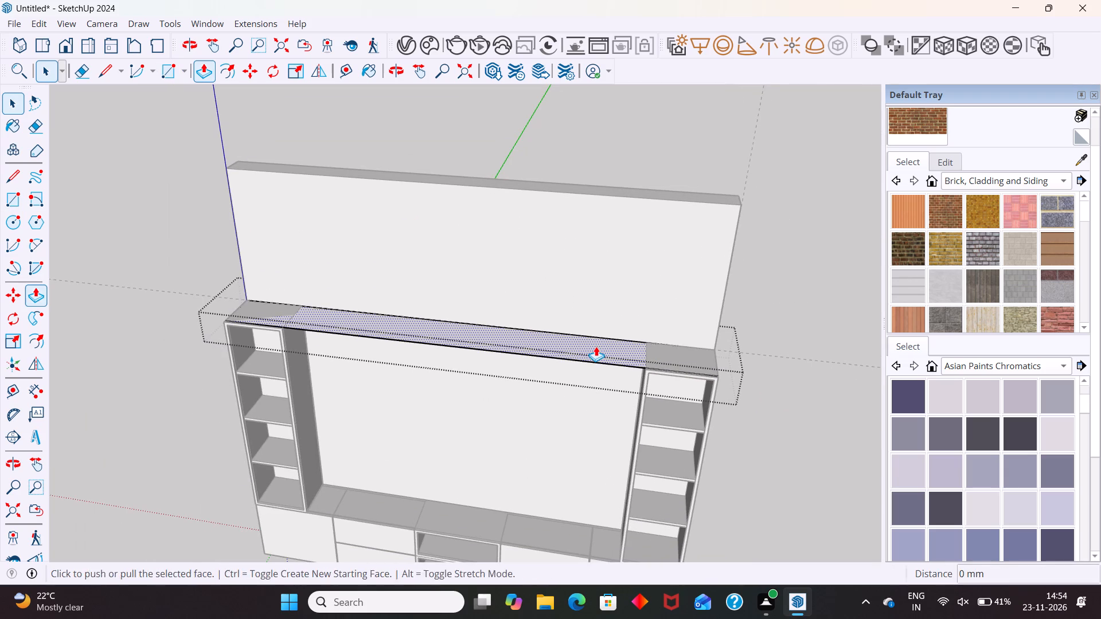
left_click(596, 346)
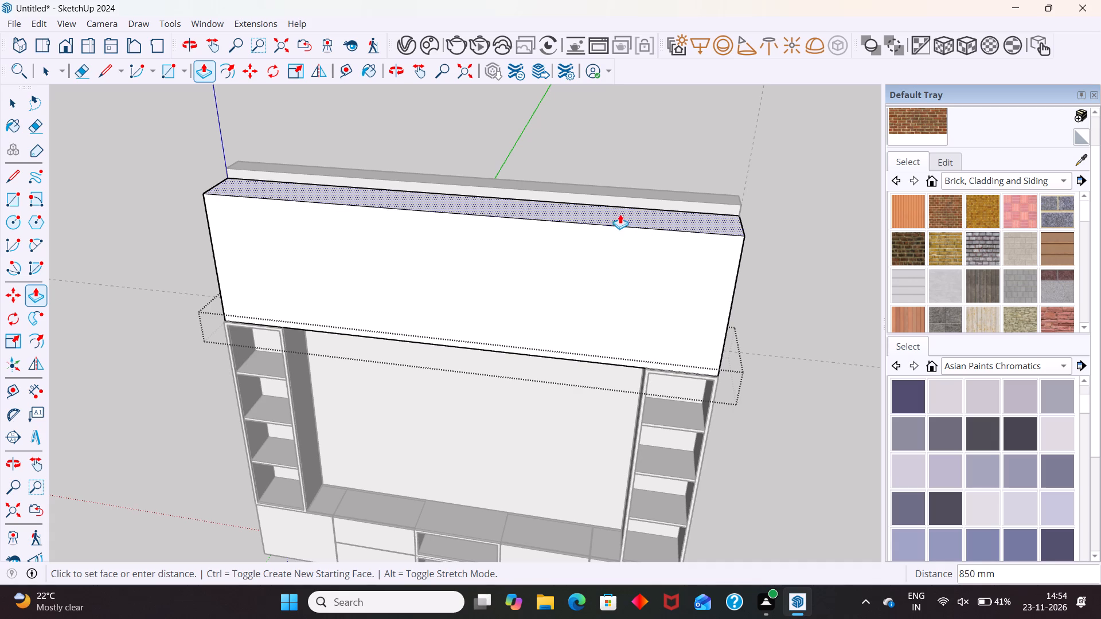
left_click(620, 211)
key("space")
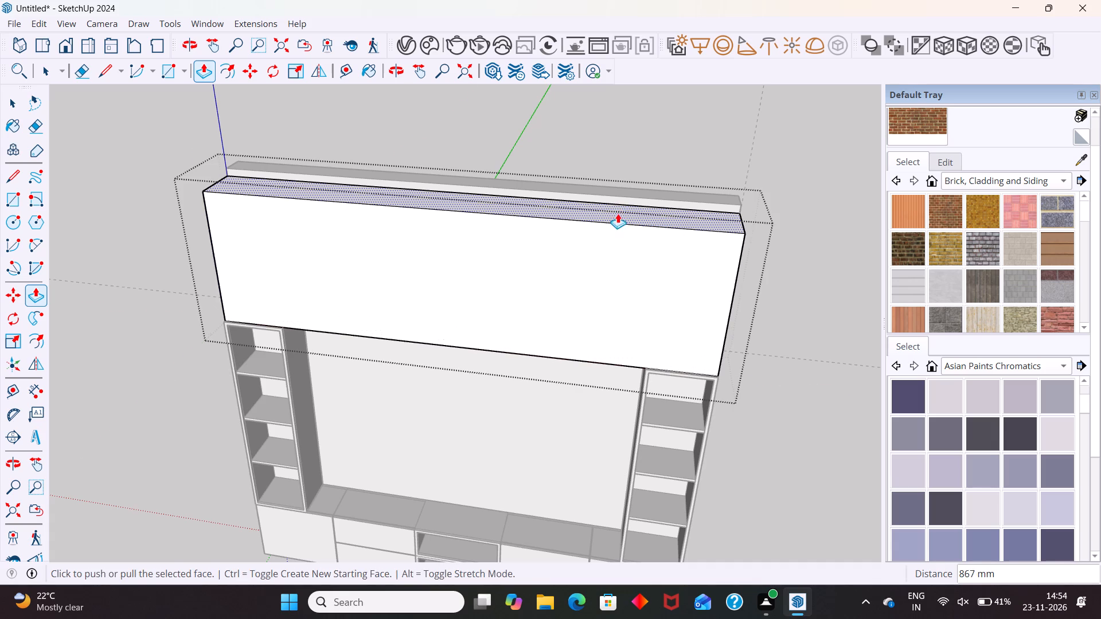
scroll(617, 228, "down", 6)
middle_click_drag(654, 276, 720, 187)
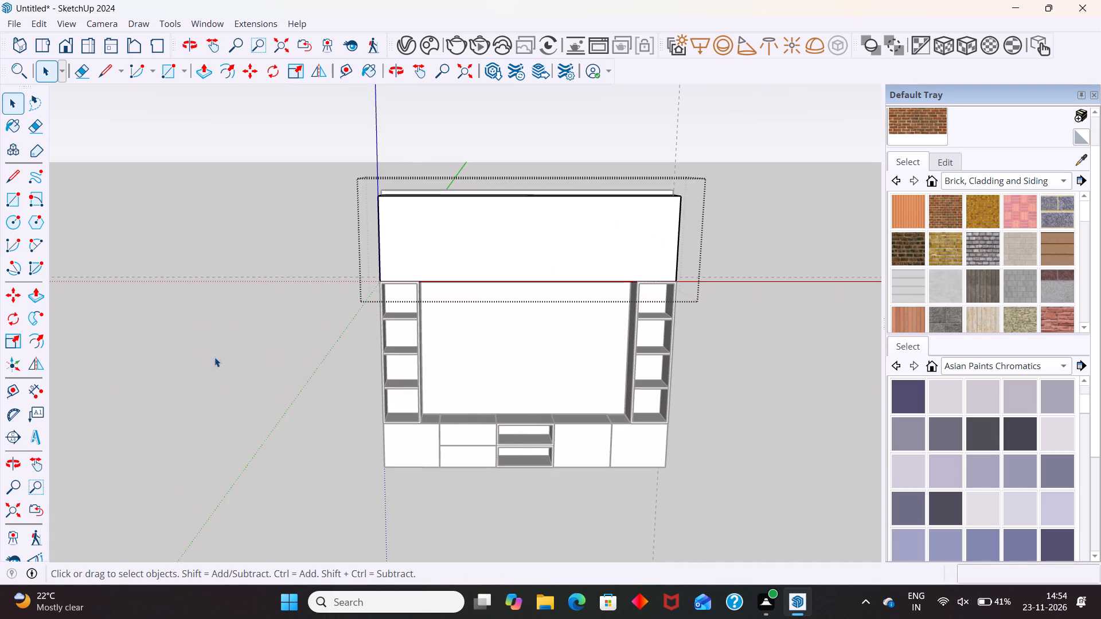
left_click(184, 343)
Open the overhead box group and divide its front upper edge into 6 segments.
scroll(512, 201, "up", 2)
middle_click_drag(500, 310, 411, 398)
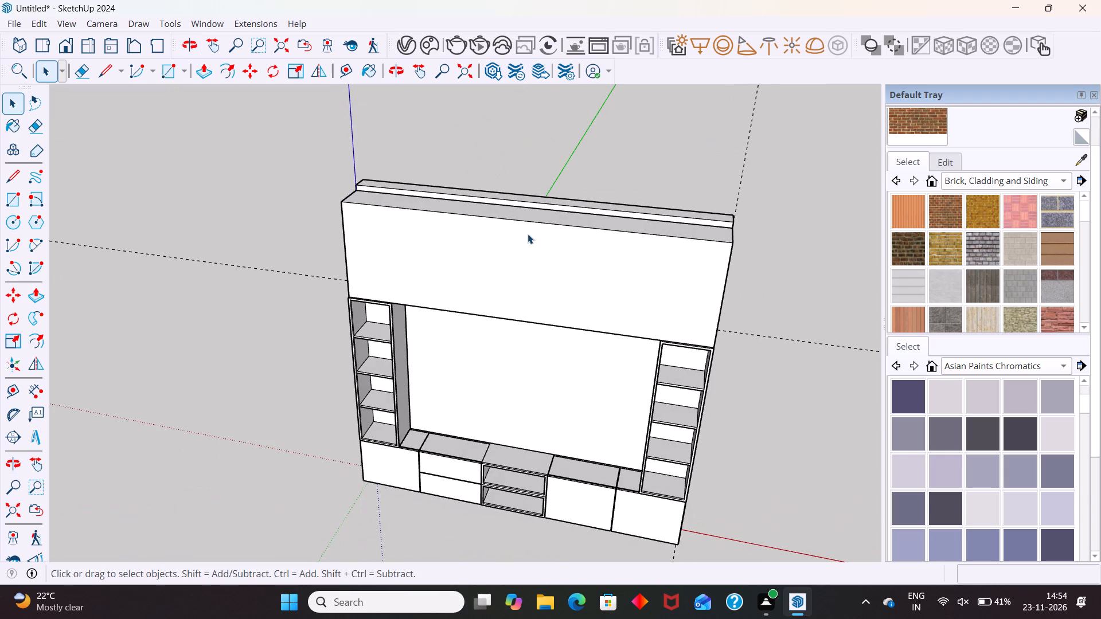
double_click(526, 252)
left_click(533, 223)
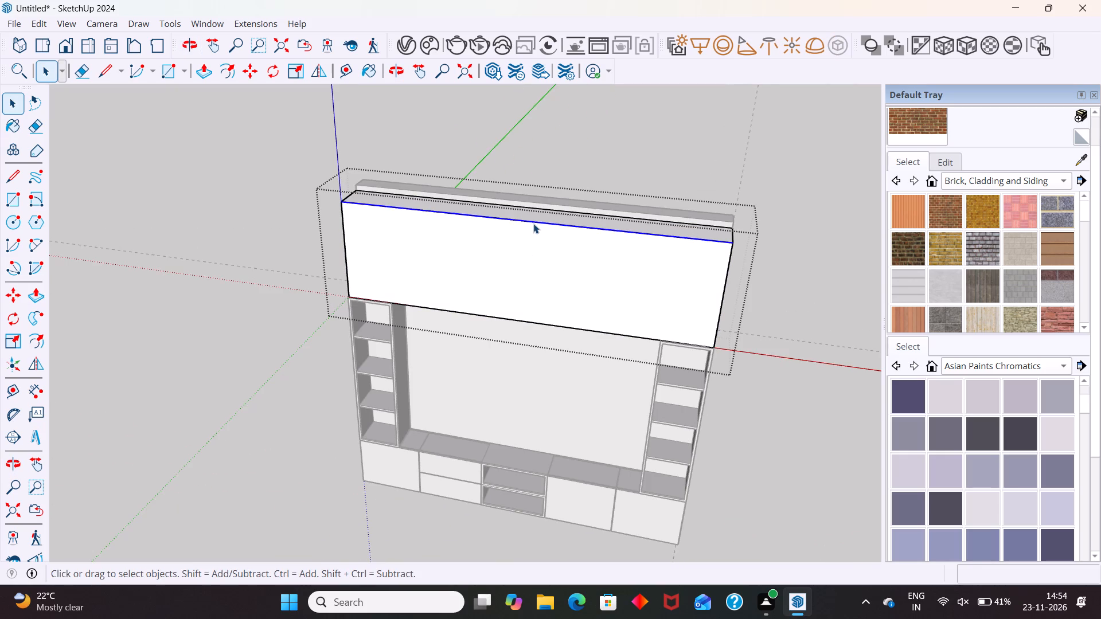
right_click(533, 224)
left_click(580, 327)
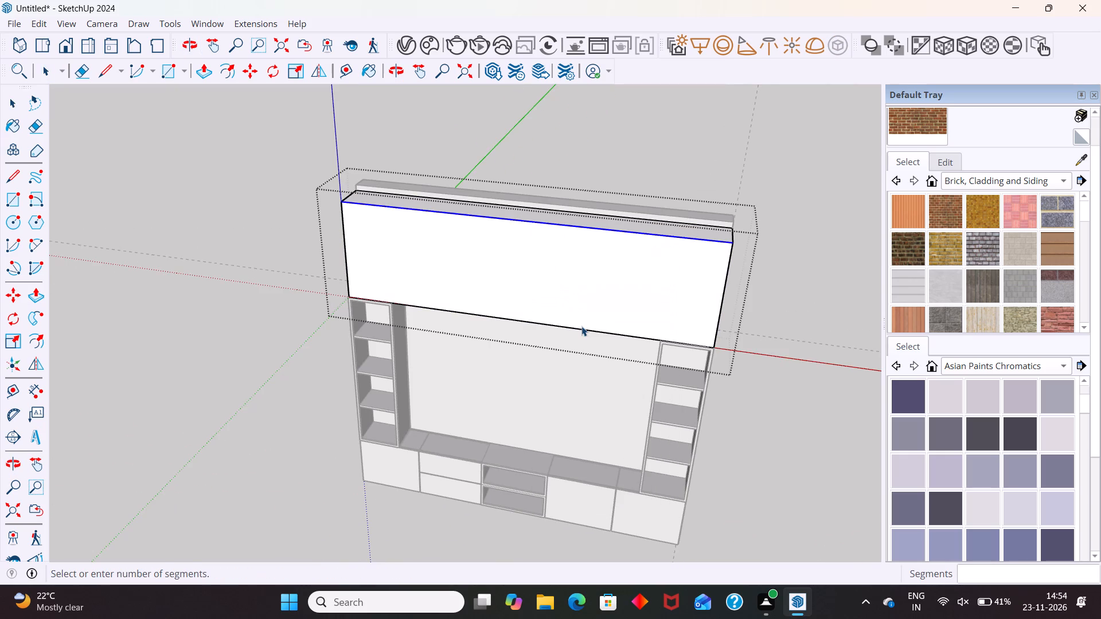
key("6")
key("Return")
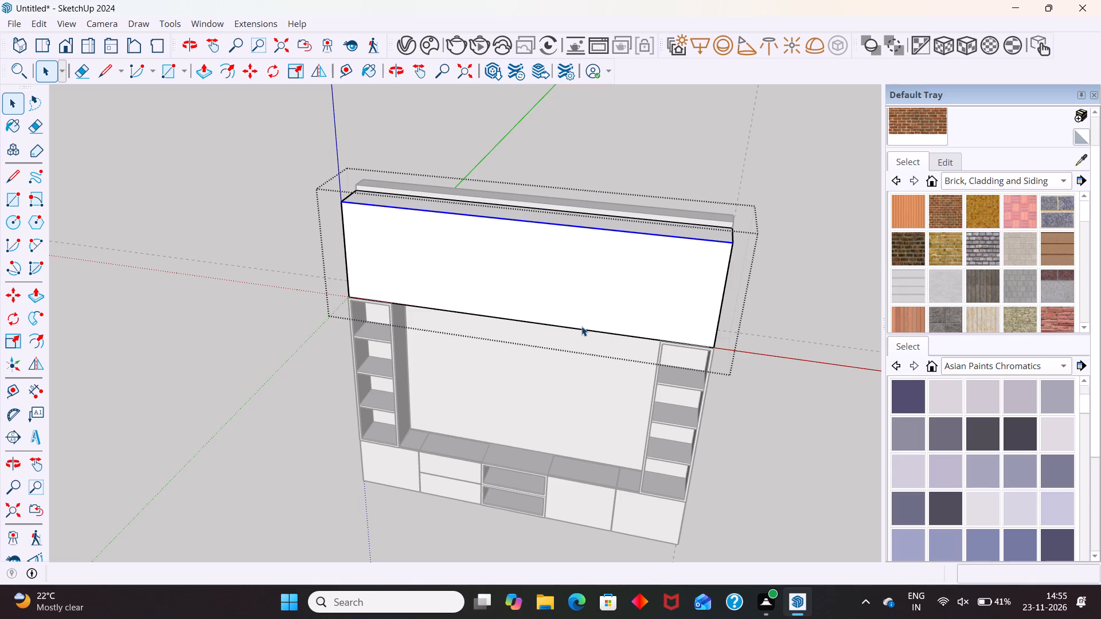
Draw five vertical lines from the division points to the lower edge, splitting the overhead box's front into six sections.
key("l")
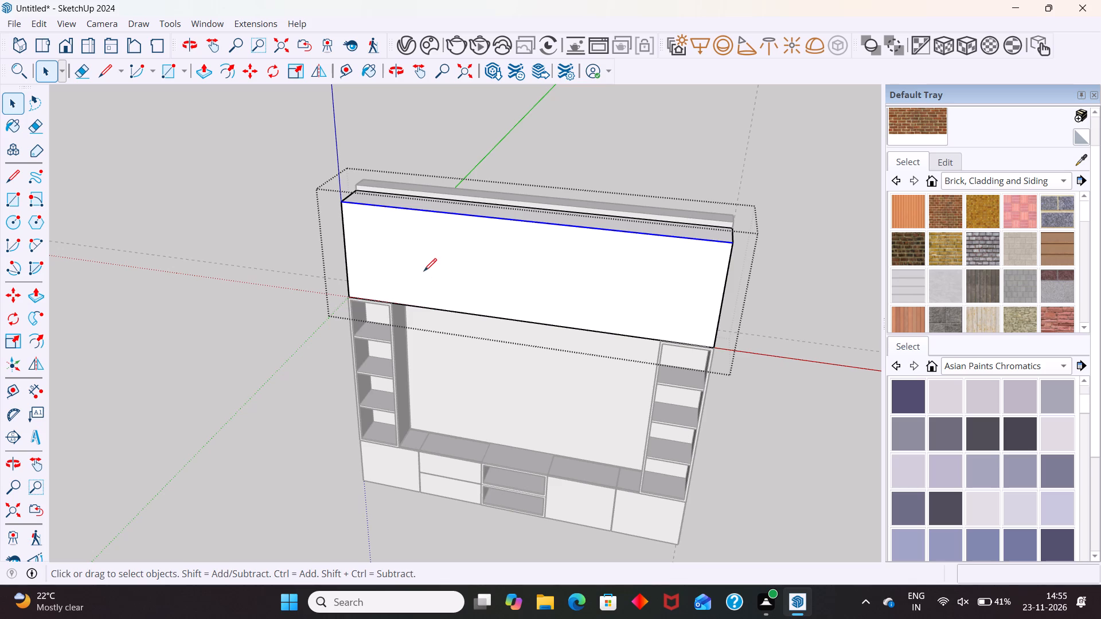
left_click(398, 211)
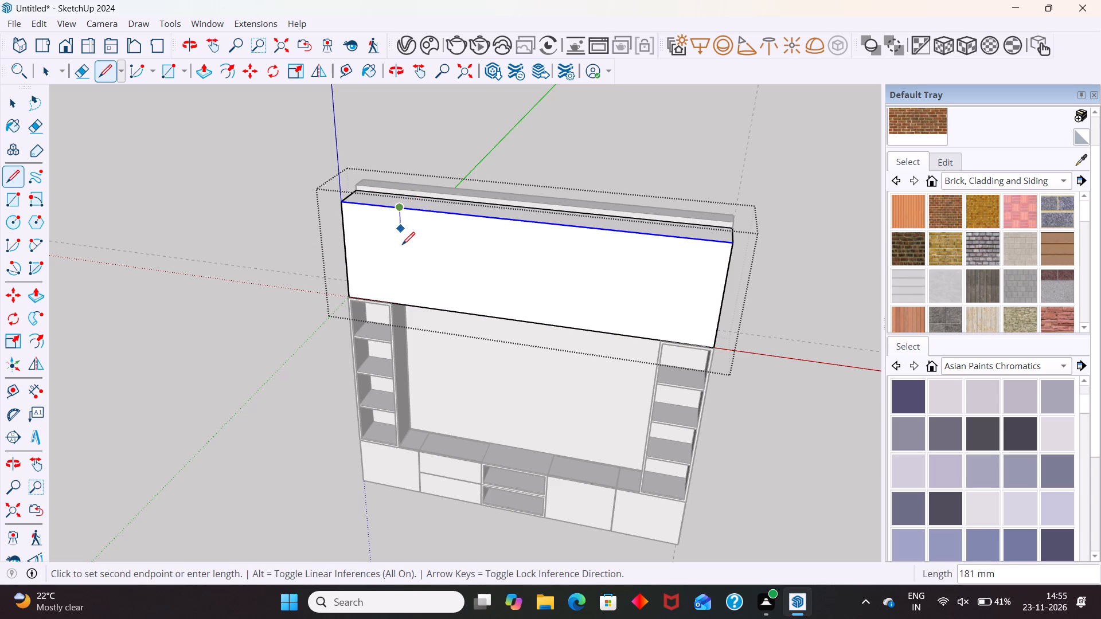
left_click(405, 303)
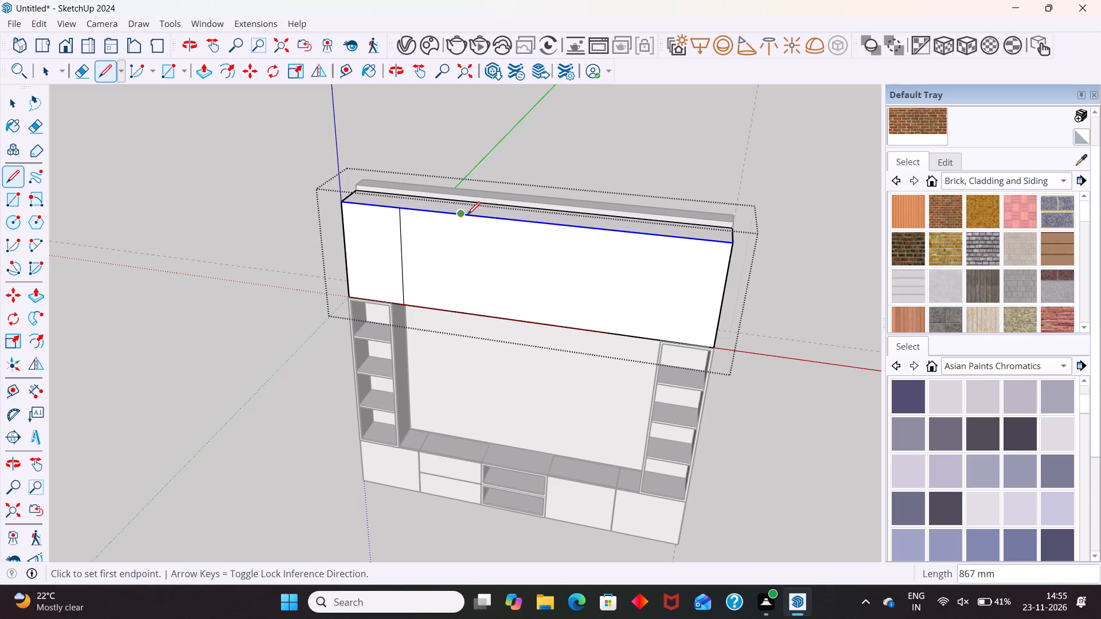
left_click_drag(463, 214, 463, 221)
left_click(460, 313)
left_click_drag(524, 225, 525, 235)
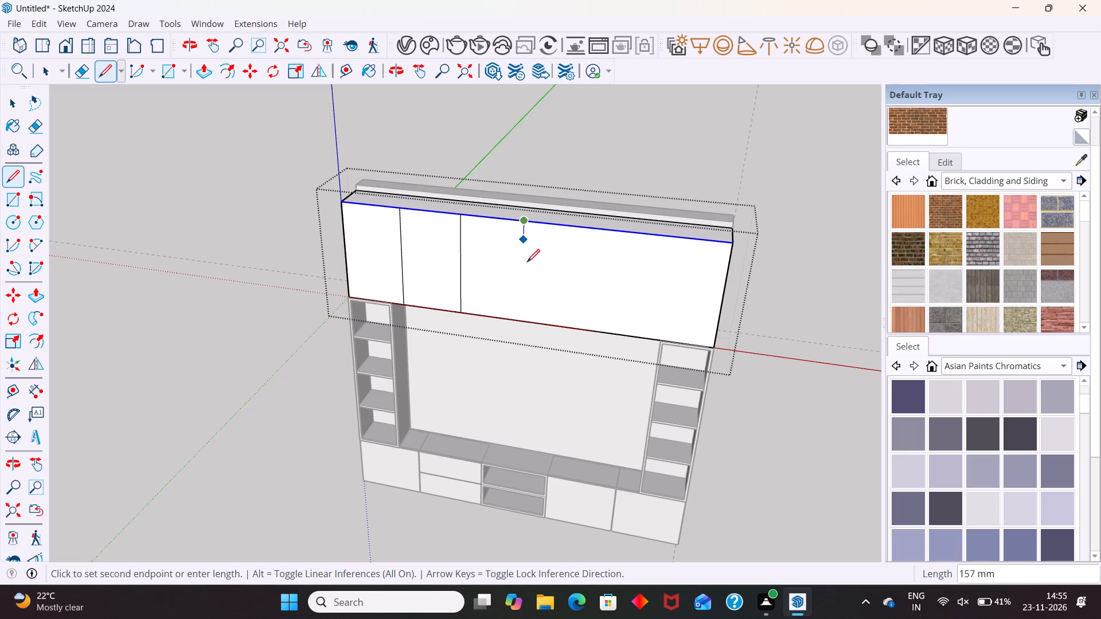
left_click(523, 323)
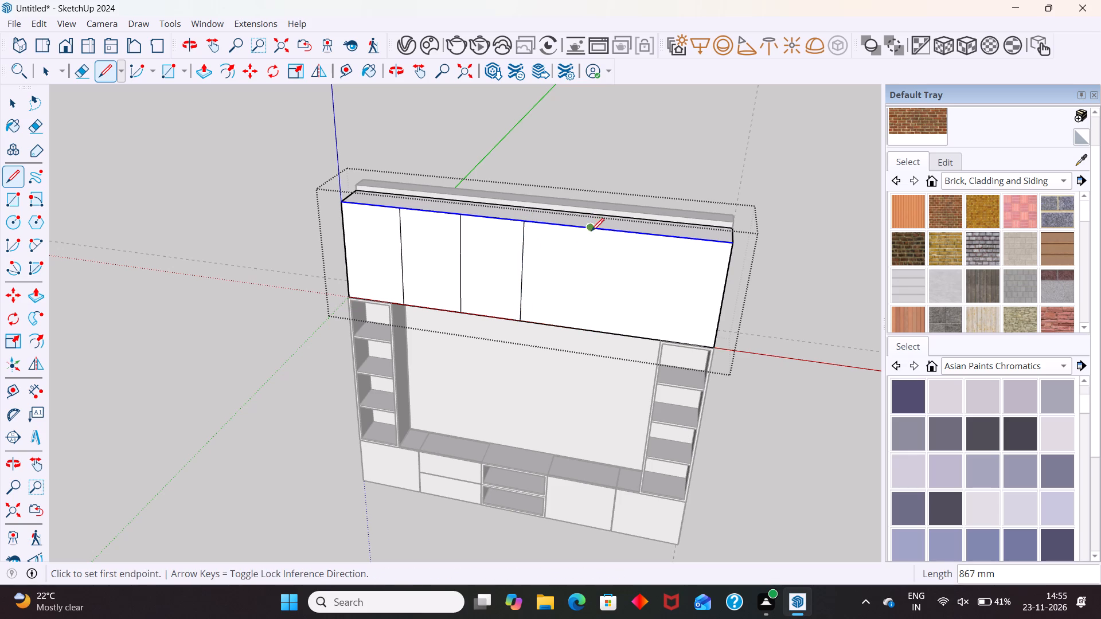
left_click_drag(591, 230, 592, 243)
left_click(580, 330)
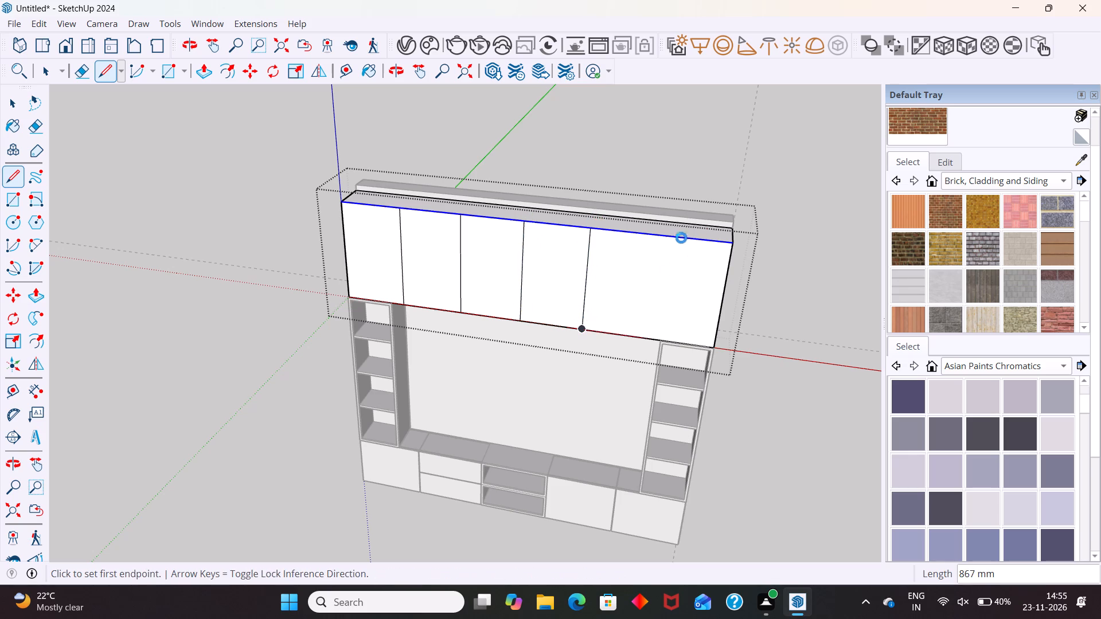
left_click(661, 238)
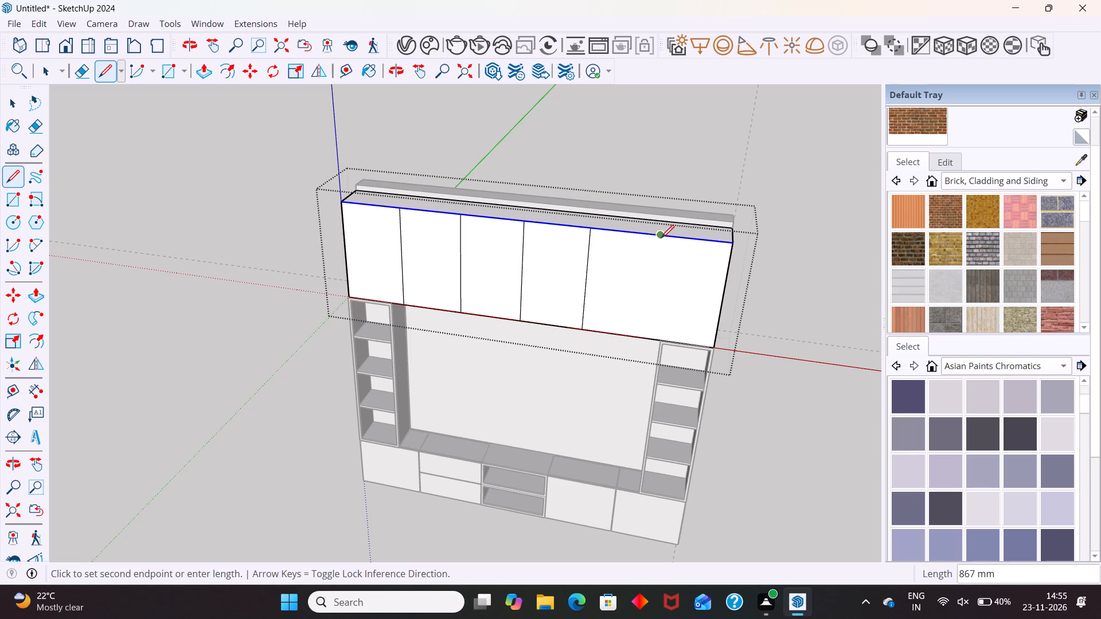
left_click(649, 336)
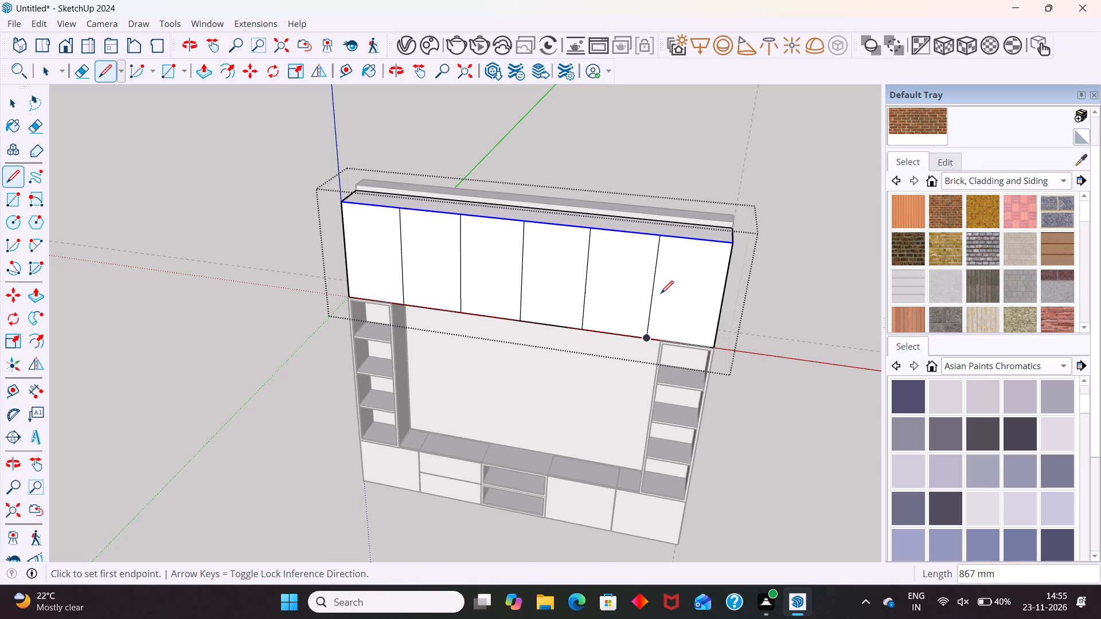
key("space")
Offset the outline of the overhead box's leftmost front section inward by 3 mm.
scroll(668, 314, "down", 5)
scroll(471, 269, "up", 6)
double_click(473, 269)
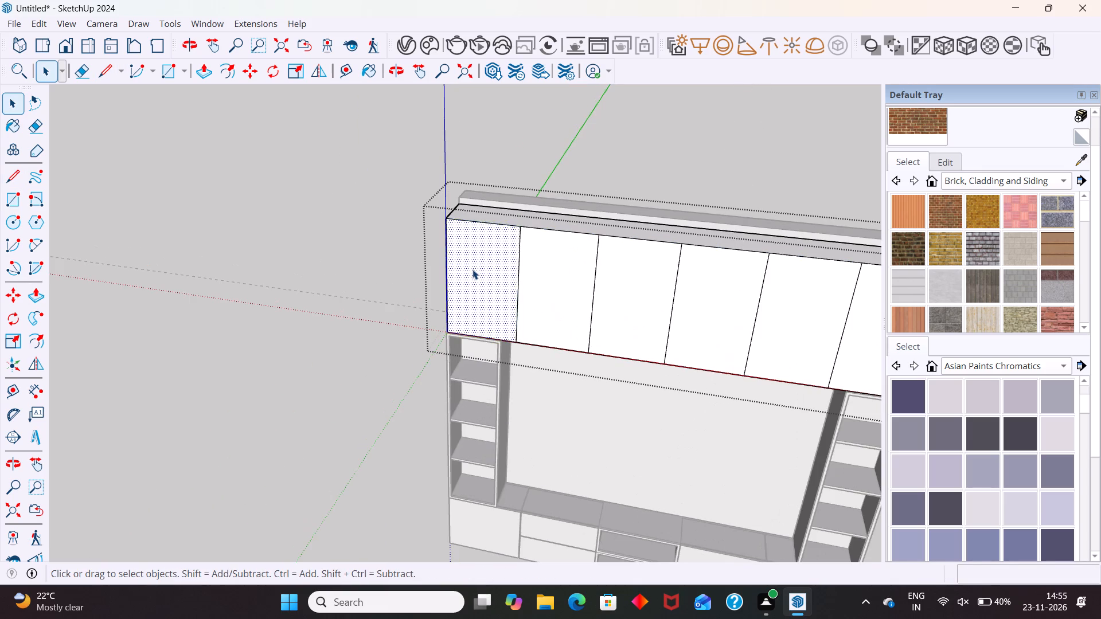
scroll(486, 242, "up", 5)
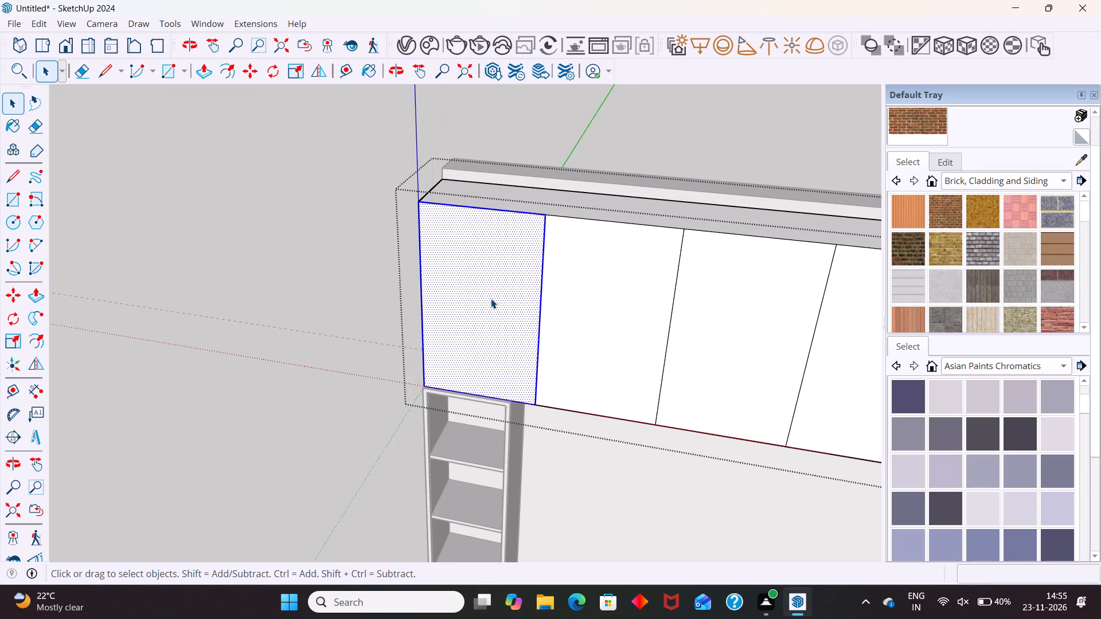
key("f")
left_click(523, 283)
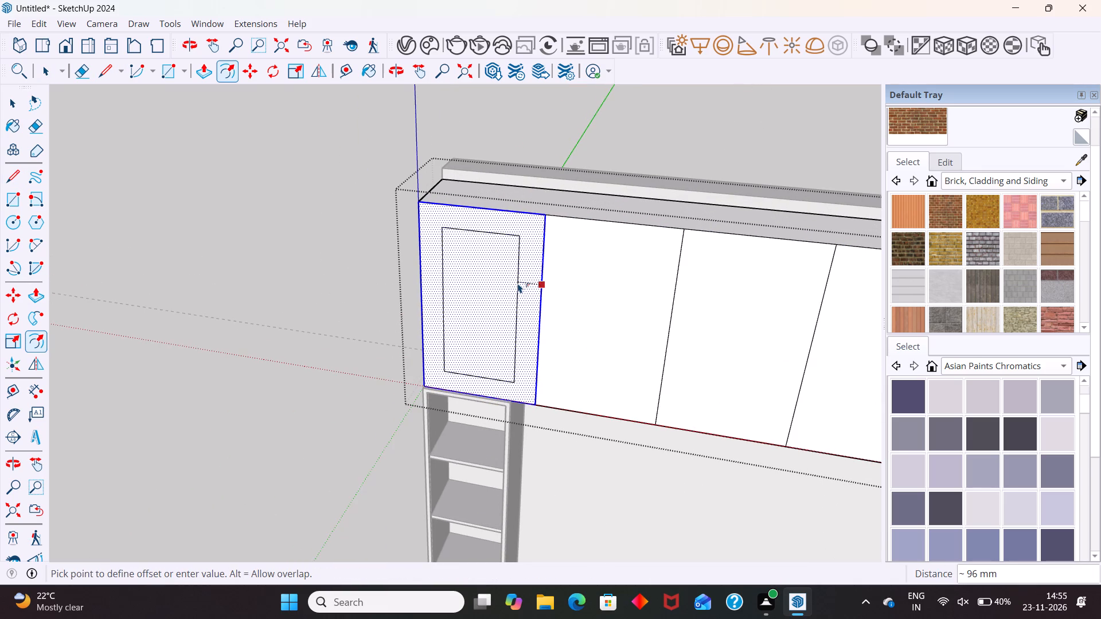
key("3")
key("Return")
left_click(467, 315)
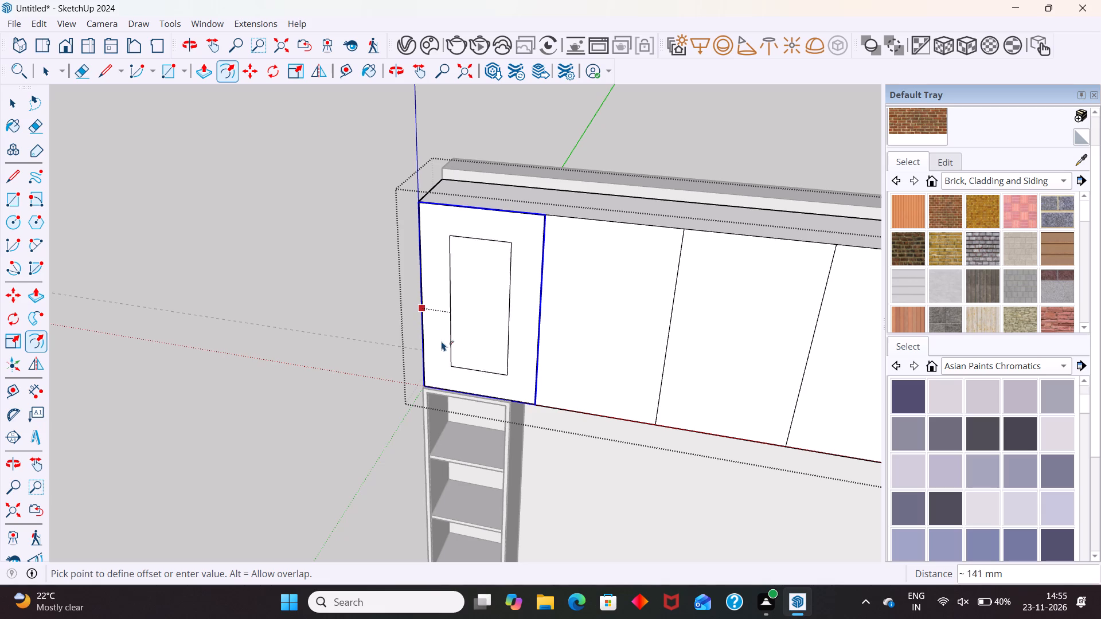
key("Escape")
key("space")
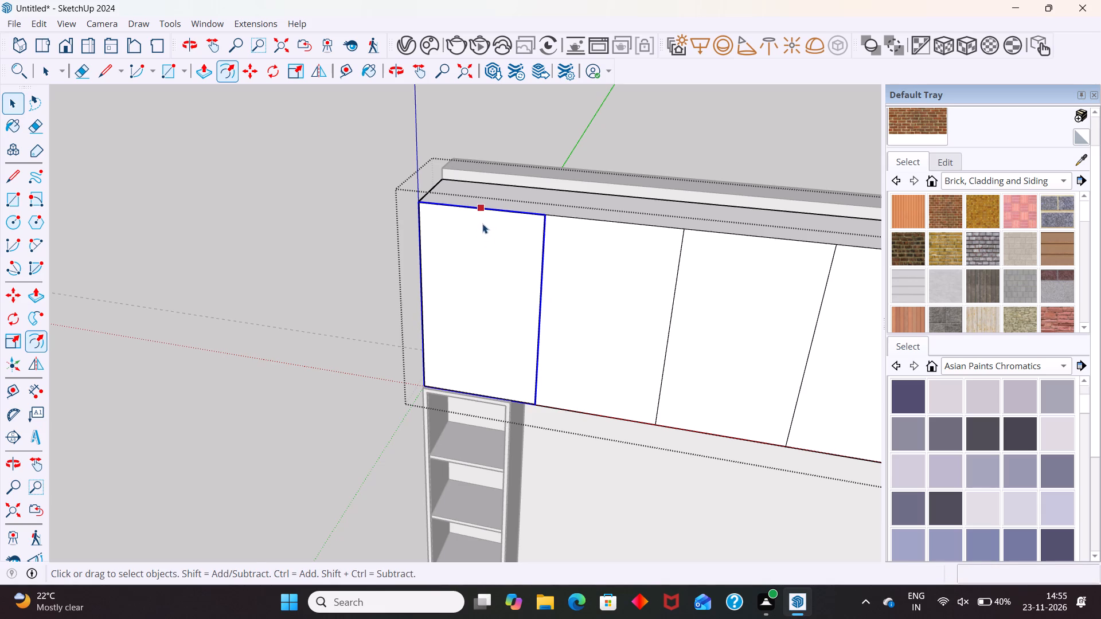
Place a guide 18 mm in from the rear vertical edge on the overhead box's left end face.
scroll(482, 216, "up", 17)
scroll(522, 228, "down", 14)
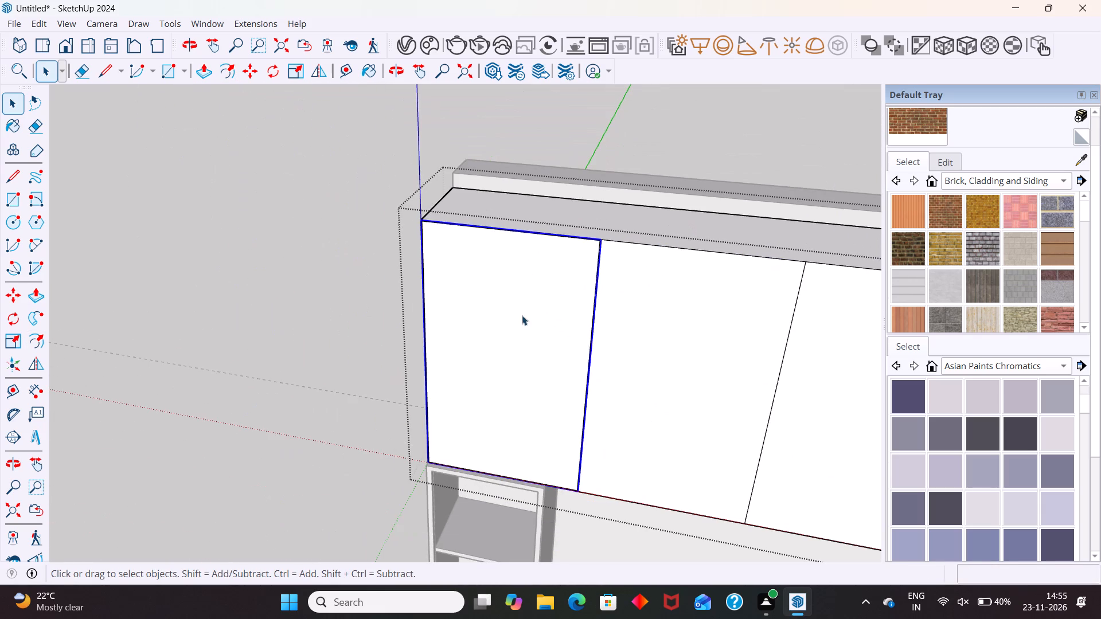
left_click(522, 315)
middle_click_drag(436, 363, 572, 365)
middle_click_drag(501, 349, 567, 349)
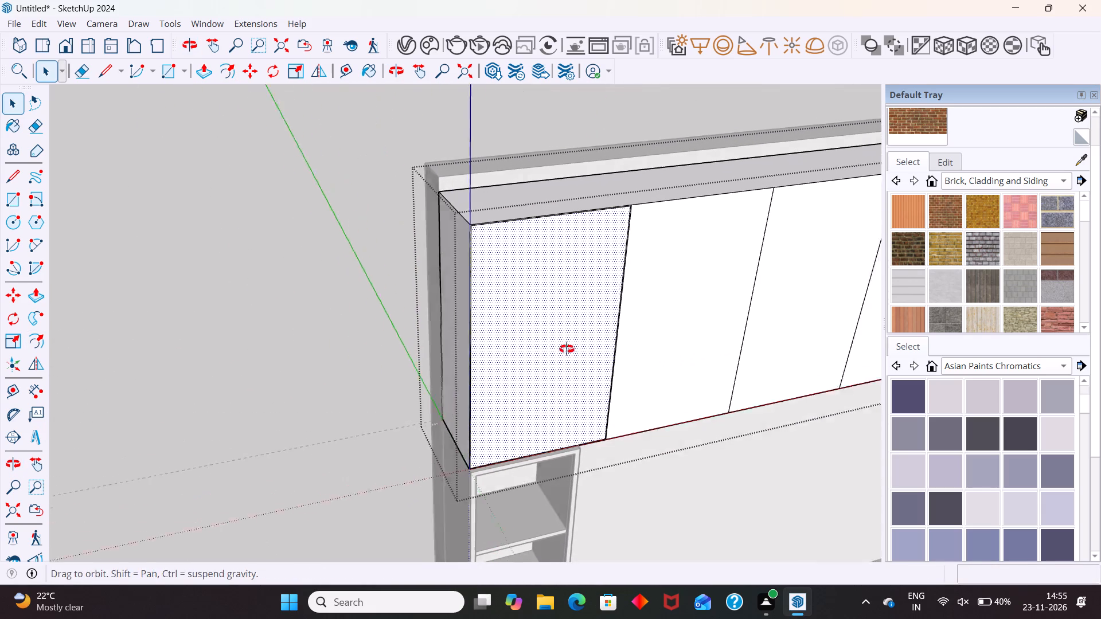
middle_click_drag(567, 349, 577, 348)
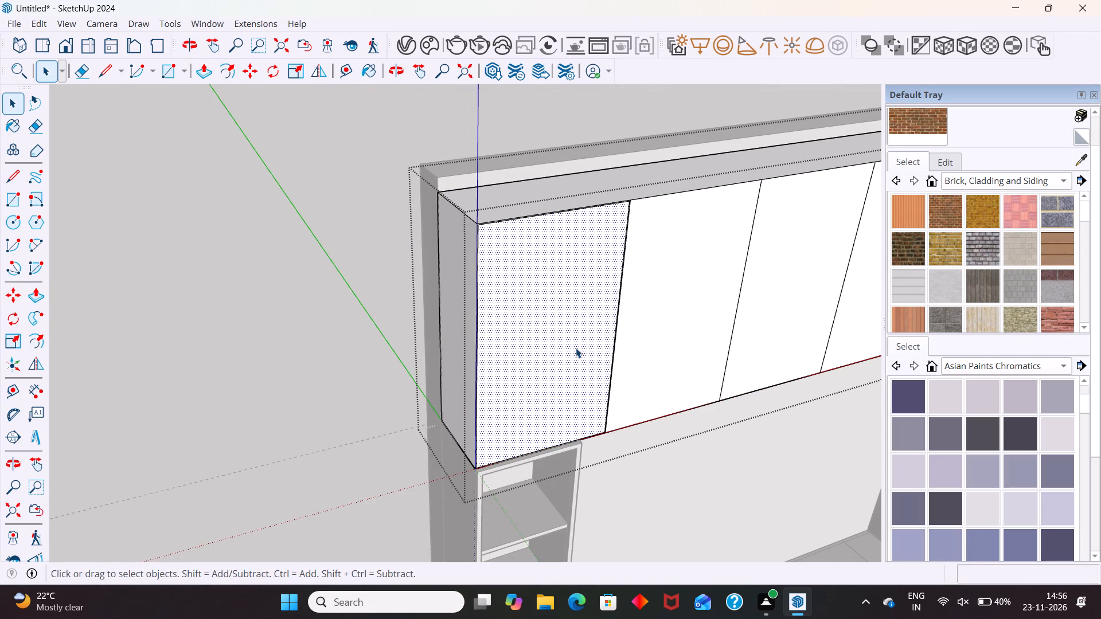
key("t")
scroll(396, 246, "up", 5)
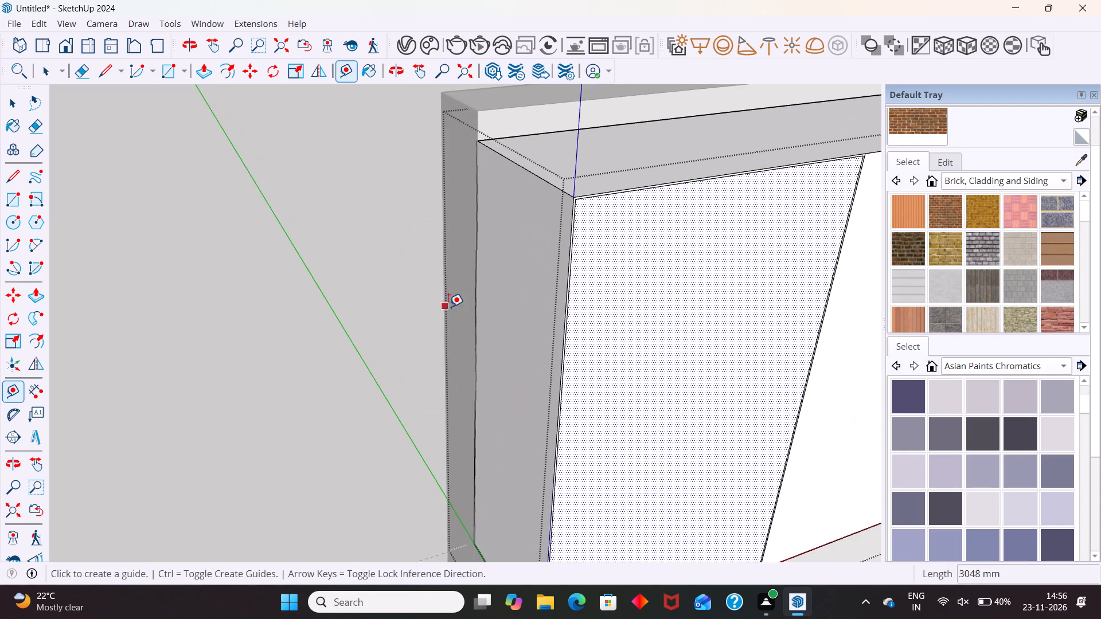
middle_click_drag(452, 310, 522, 308)
scroll(490, 312, "up", 4)
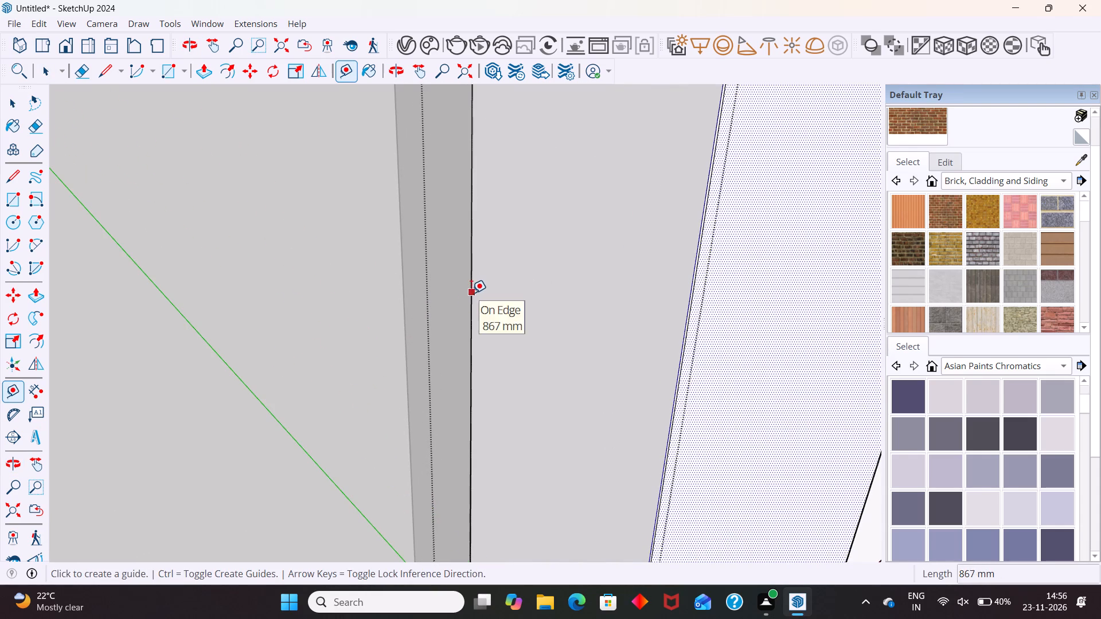
left_click(471, 293)
key("1")
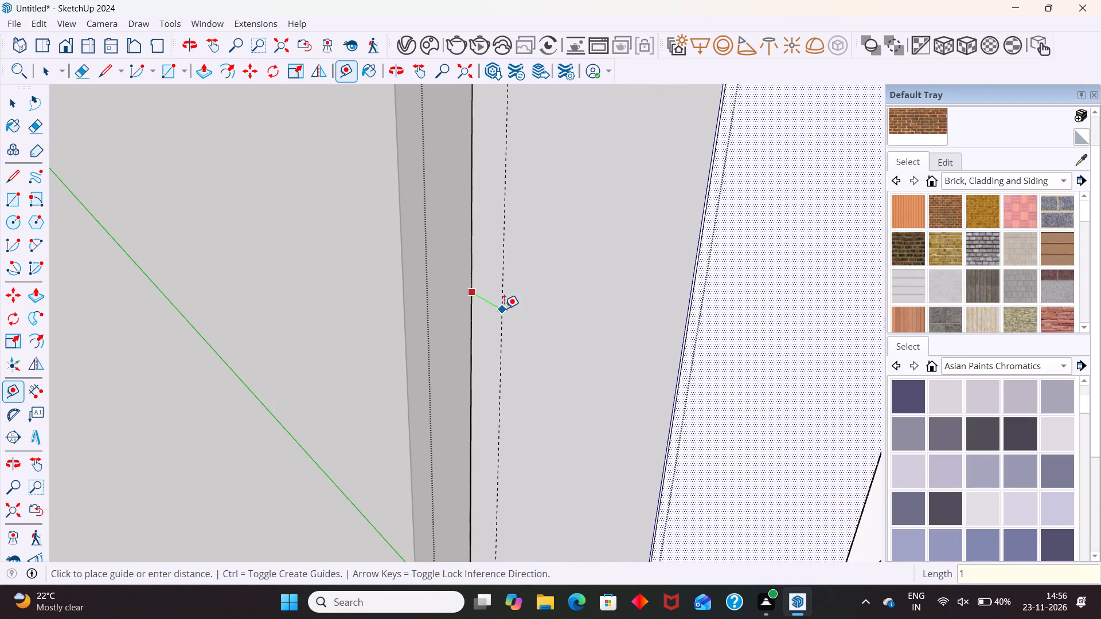
key("8")
key("Return")
key("space")
Push the leftmost overhead section's inset face back to the 18 mm guide, and close the box group.
scroll(391, 335, "down", 10)
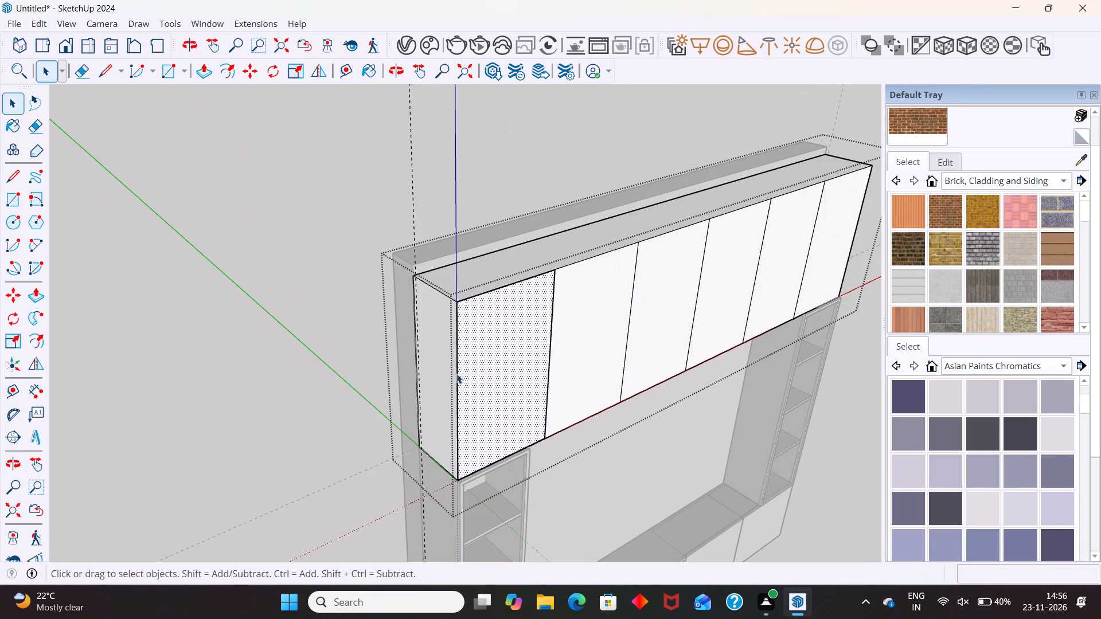
key("p")
left_click(510, 350)
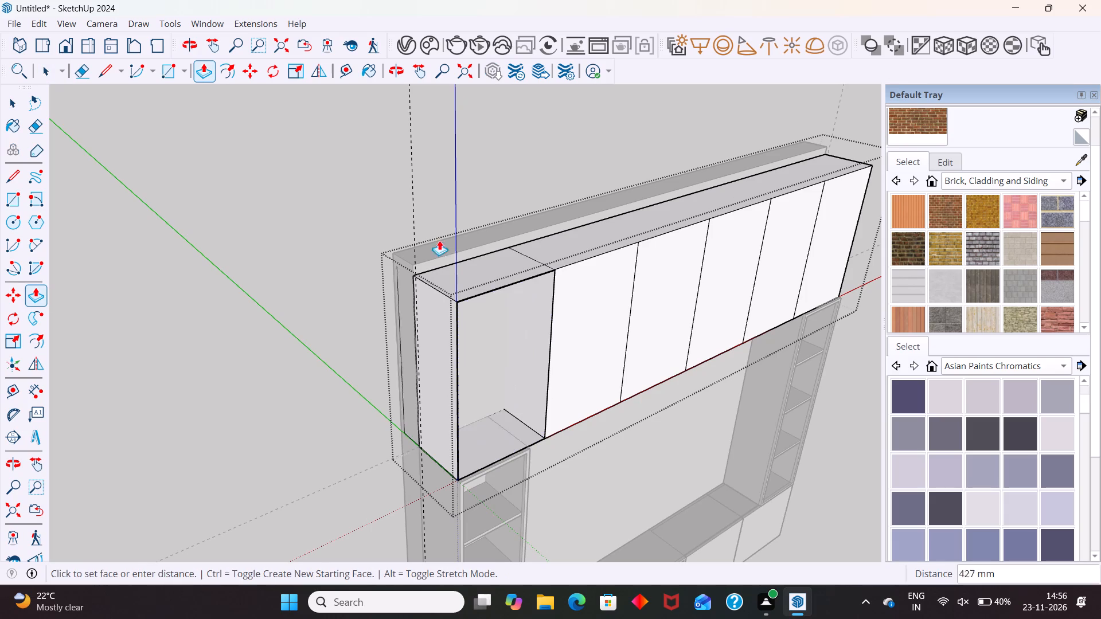
left_click(416, 220)
scroll(486, 357, "down", 6)
middle_click_drag(501, 406, 343, 374)
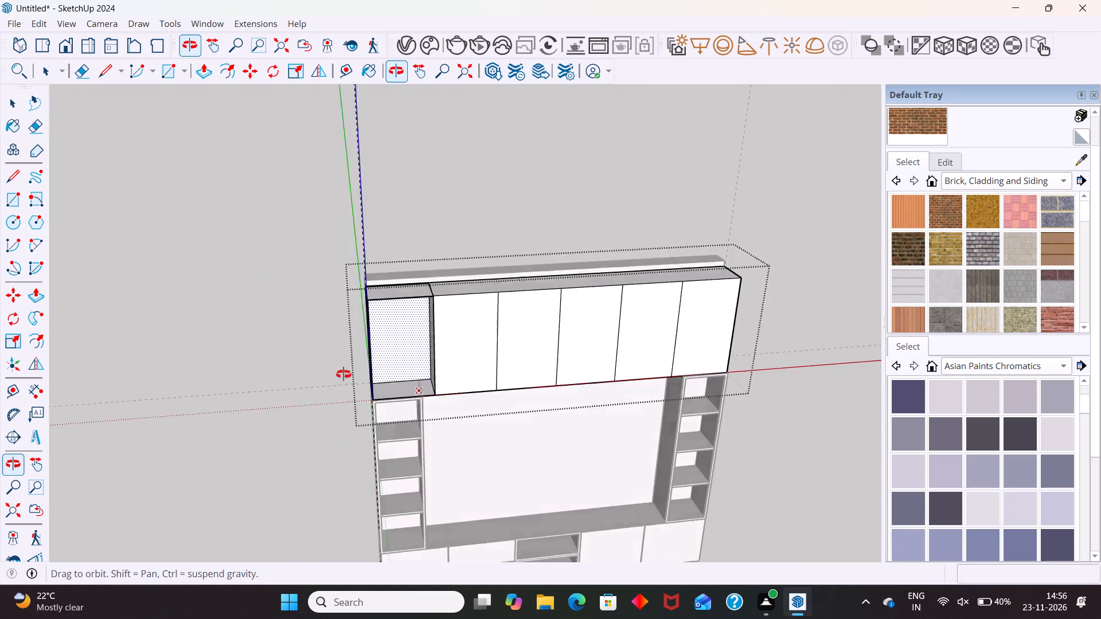
middle_click_drag(343, 374, 332, 367)
key("space")
left_click(218, 417)
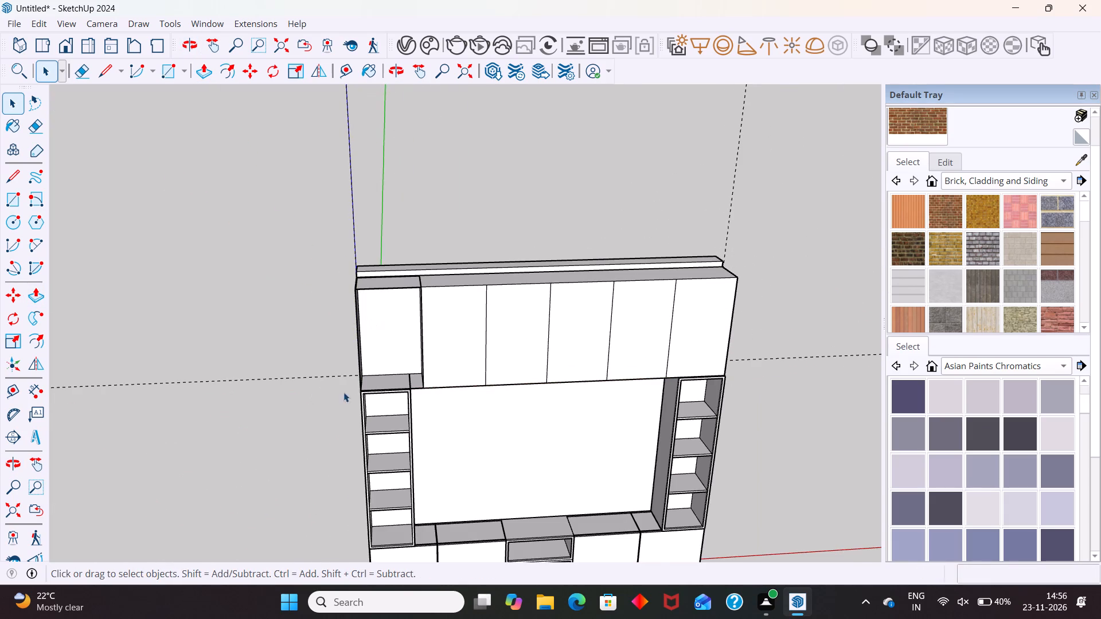
Start a new group and draw a 508 mm by 867 mm door rectangle over the leftmost overhead opening.
scroll(447, 391, "up", 5)
scroll(364, 395, "up", 5)
middle_click_drag(403, 364, 386, 425)
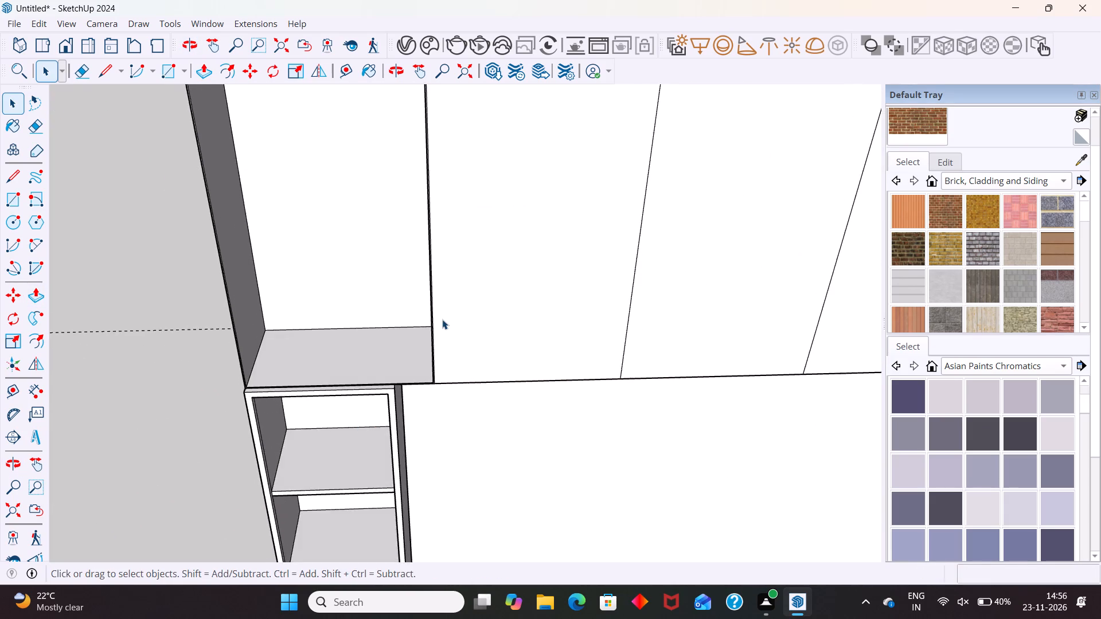
scroll(442, 320, "down", 9)
right_click(227, 385)
left_click(247, 425)
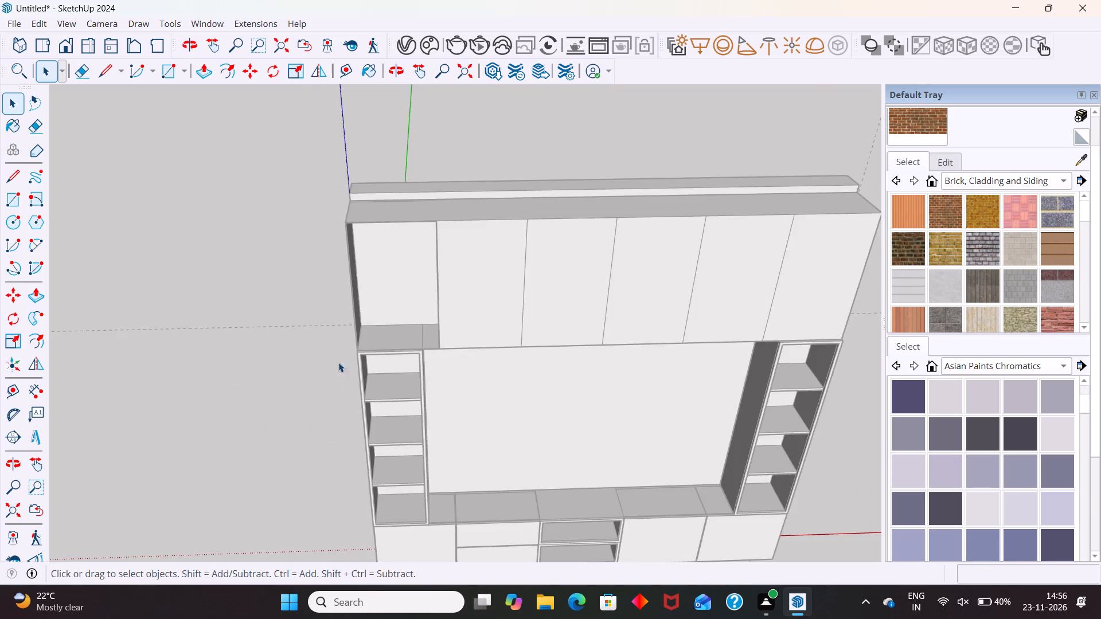
scroll(430, 252, "up", 5)
key("r")
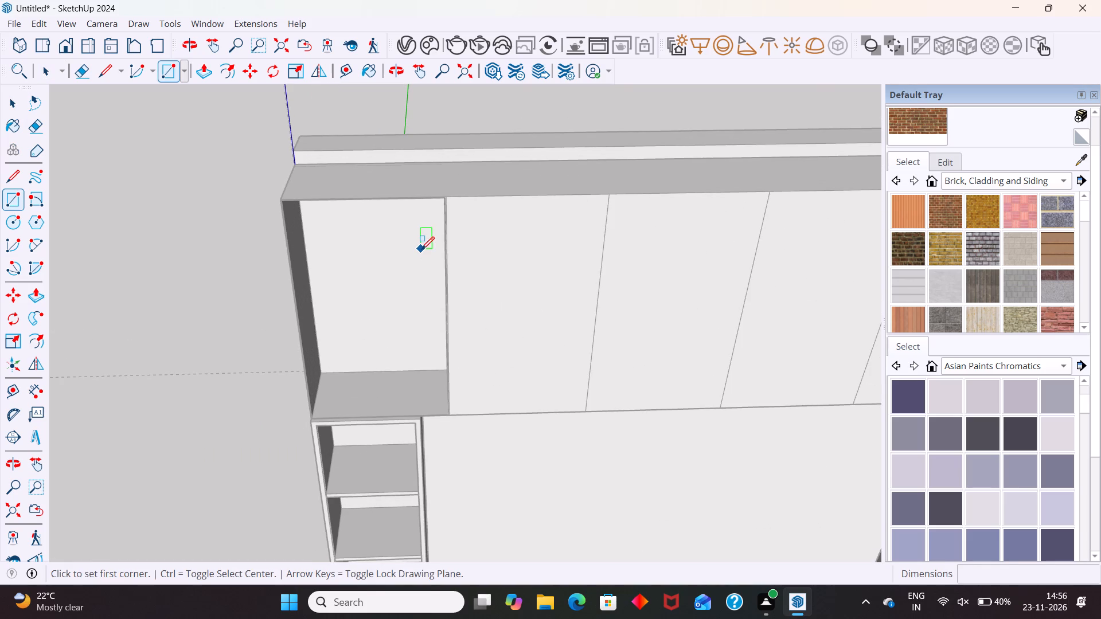
scroll(267, 206, "up", 17)
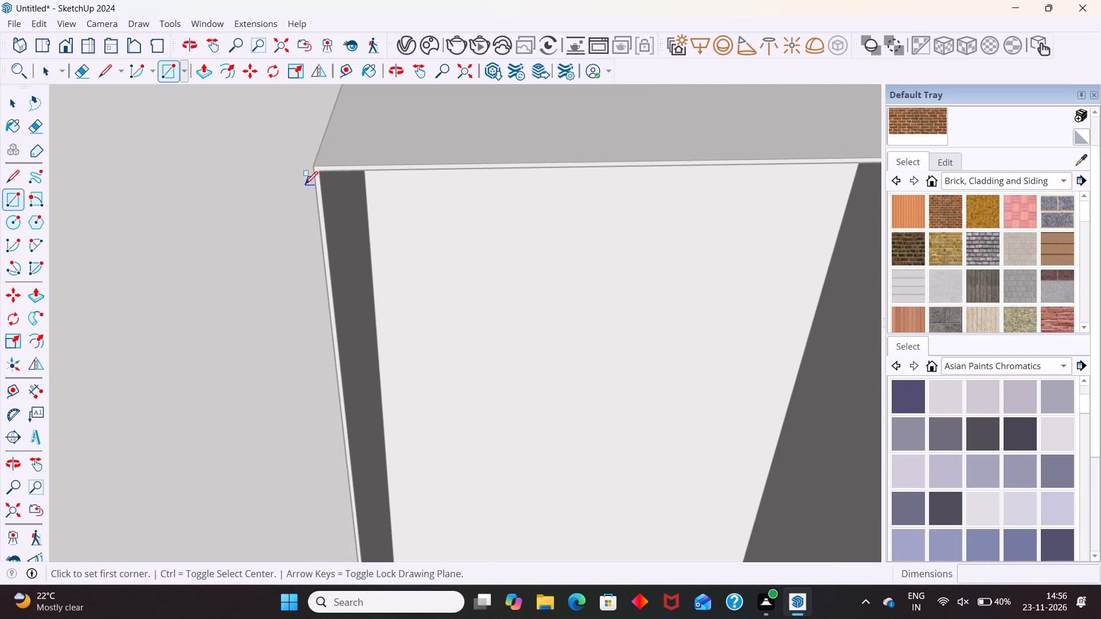
left_click(314, 169)
scroll(317, 203, "down", 10)
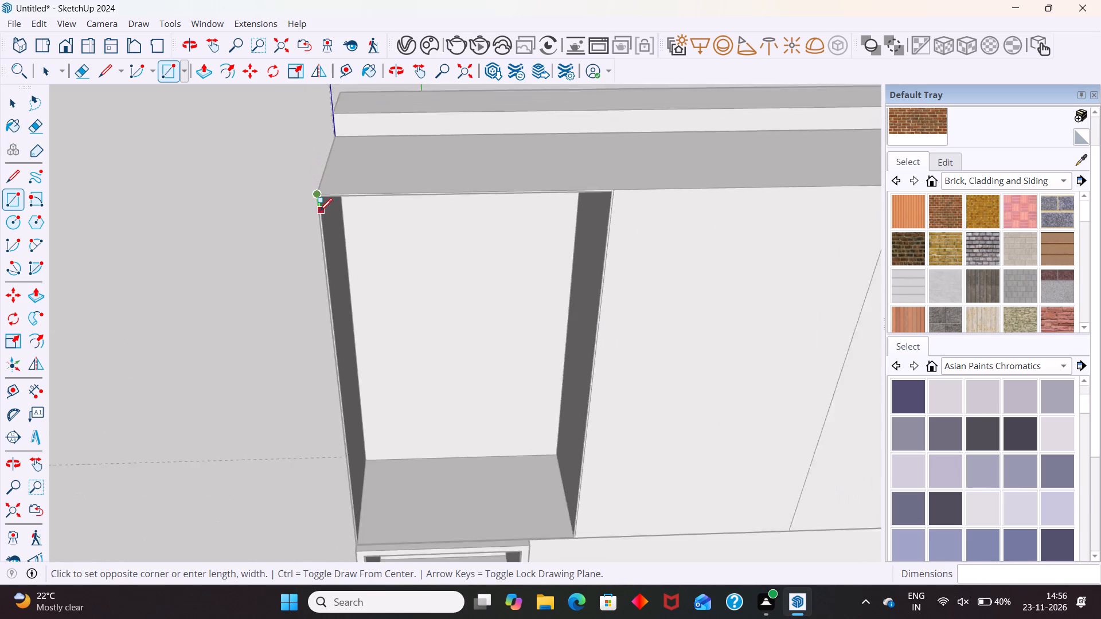
scroll(319, 211, "down", 11)
scroll(452, 361, "up", 11)
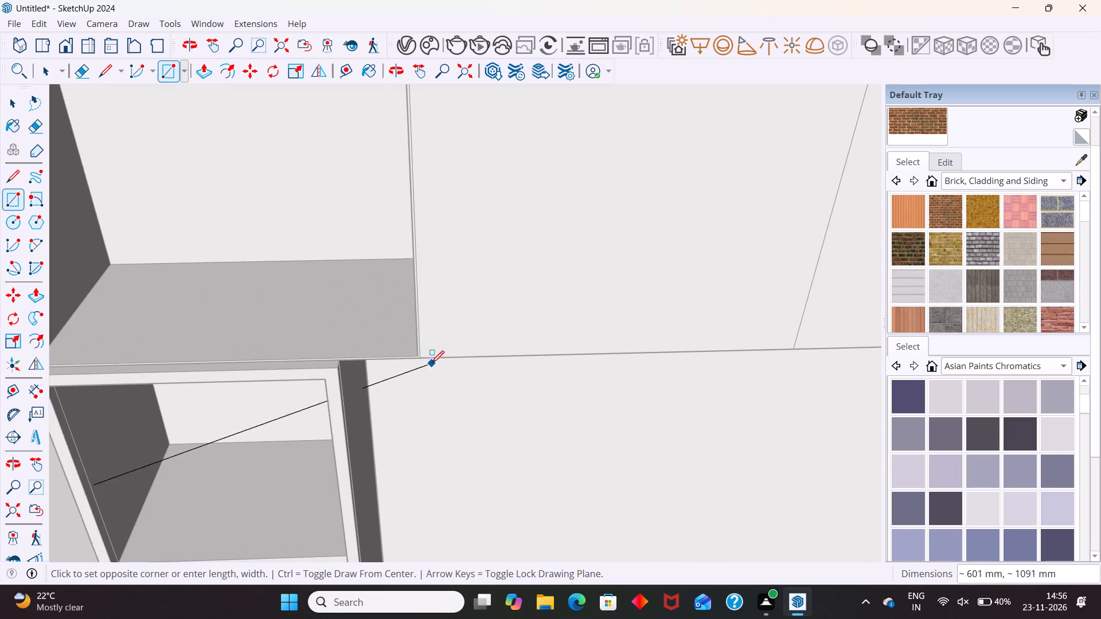
scroll(419, 353, "up", 7)
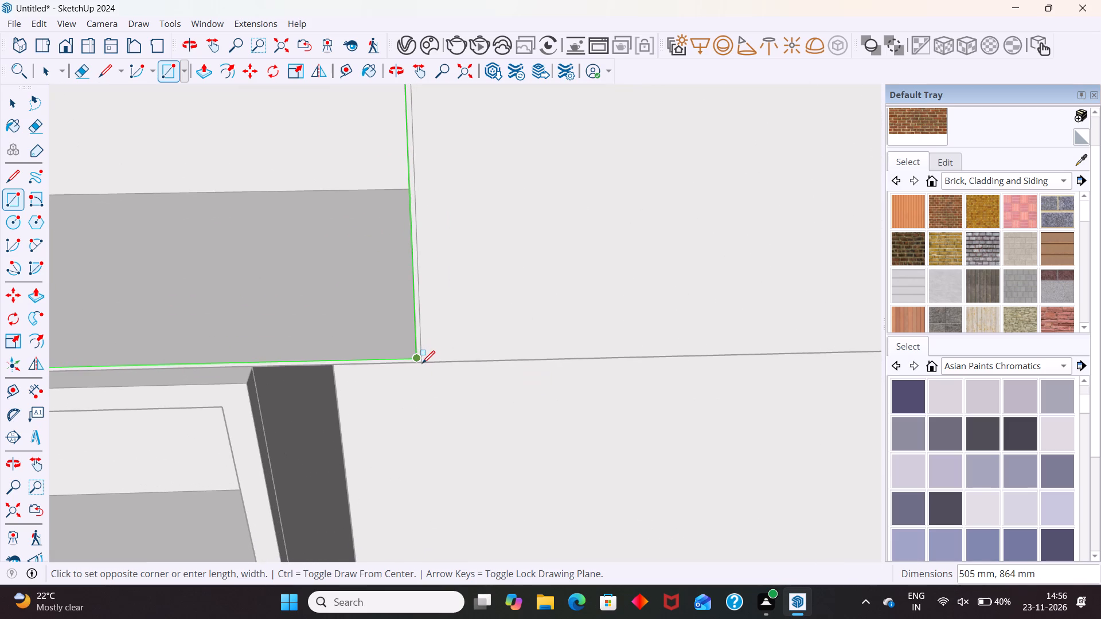
scroll(422, 365, "up", 5)
left_click(421, 355)
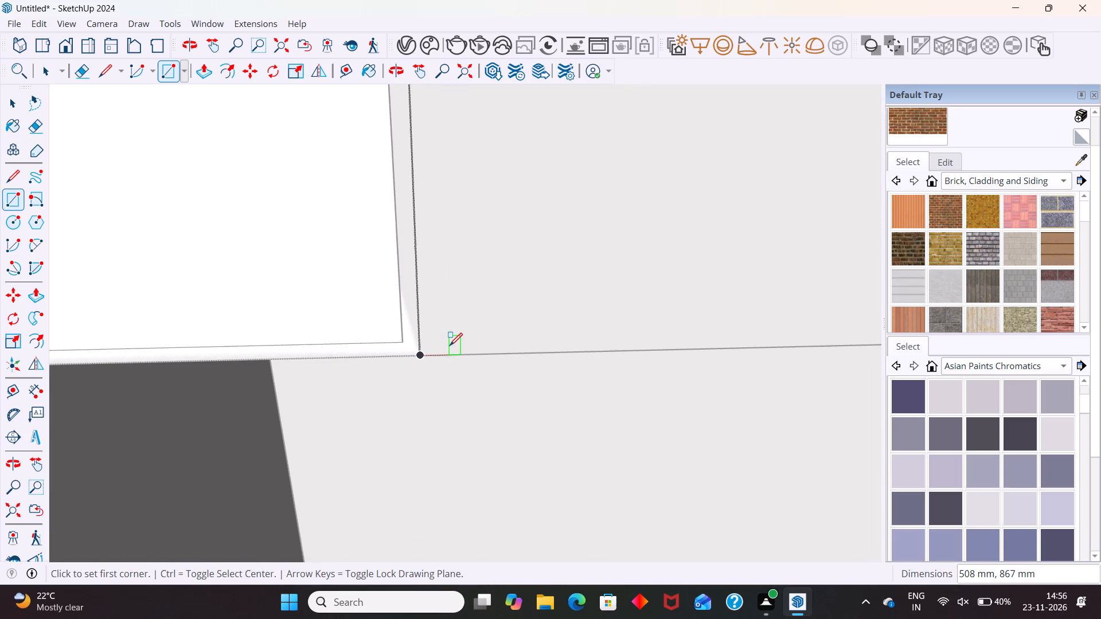
key("space")
scroll(444, 361, "down", 20)
scroll(444, 361, "down", 4)
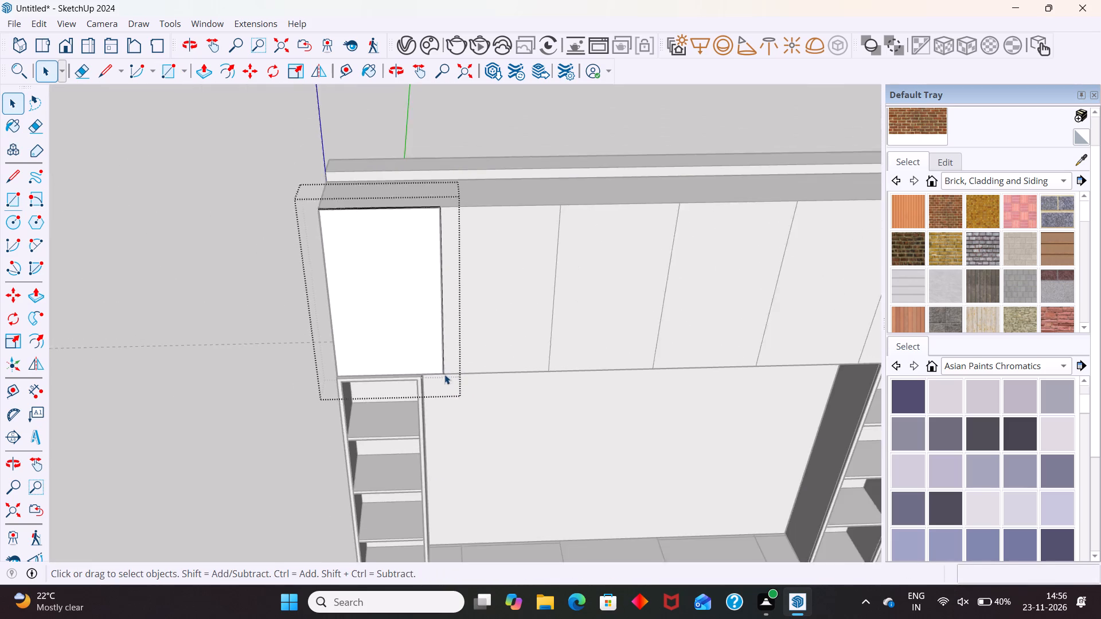
Offset the leftmost overhead door rectangle's outline inward by 3 mm.
left_click(386, 280)
key("f")
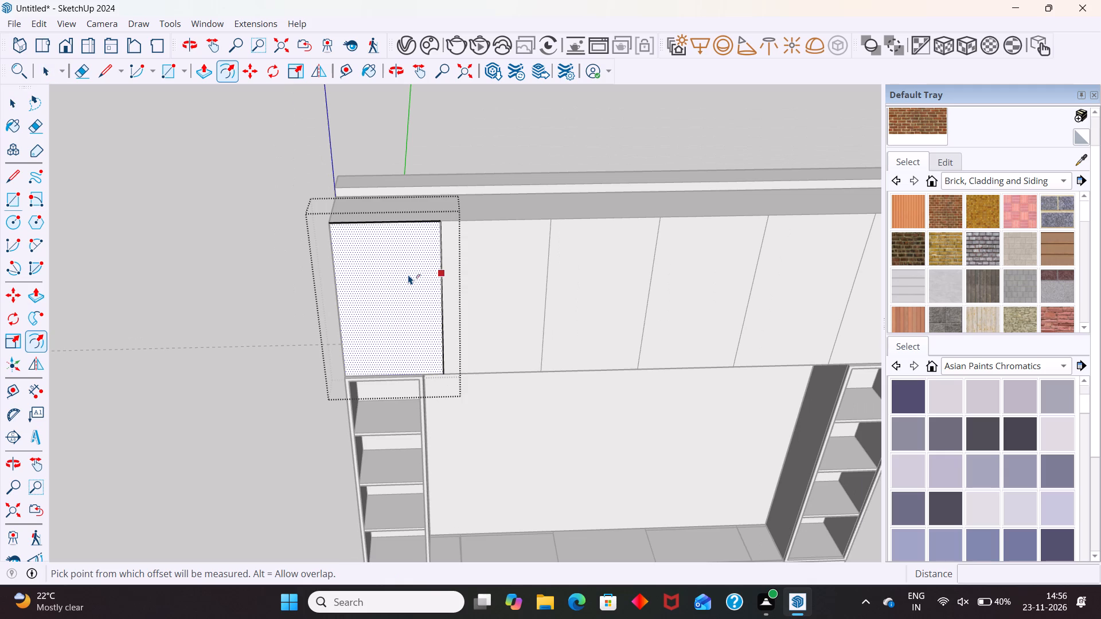
left_click(408, 275)
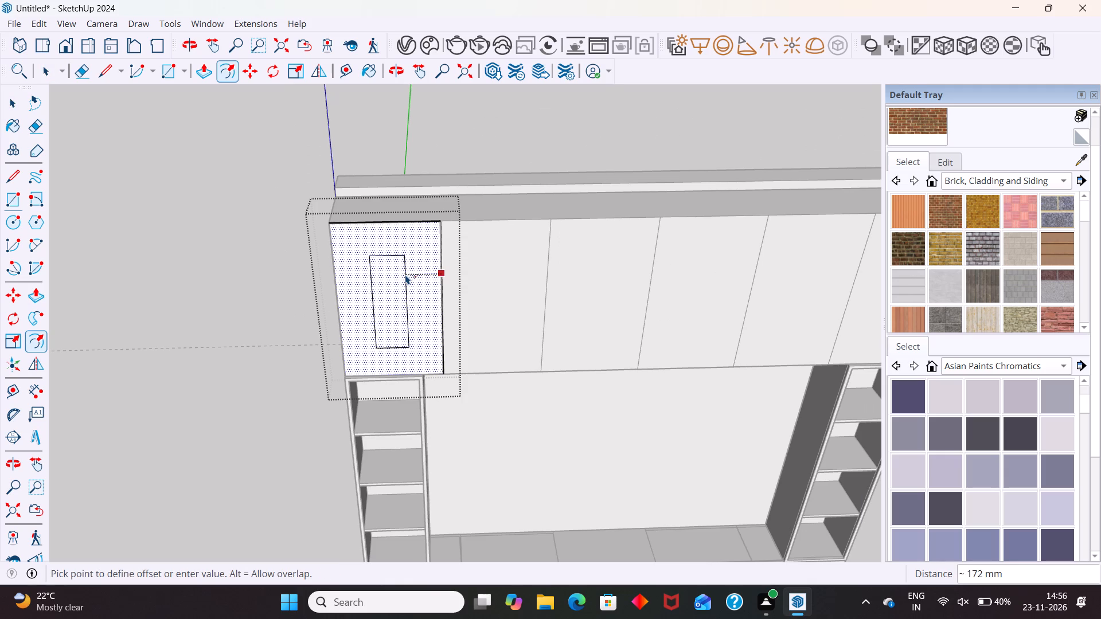
key("3")
key("Return")
Push/Pull the inner face of the leftmost overhead door by 18 mm, and close its group.
key("space")
left_click(404, 275)
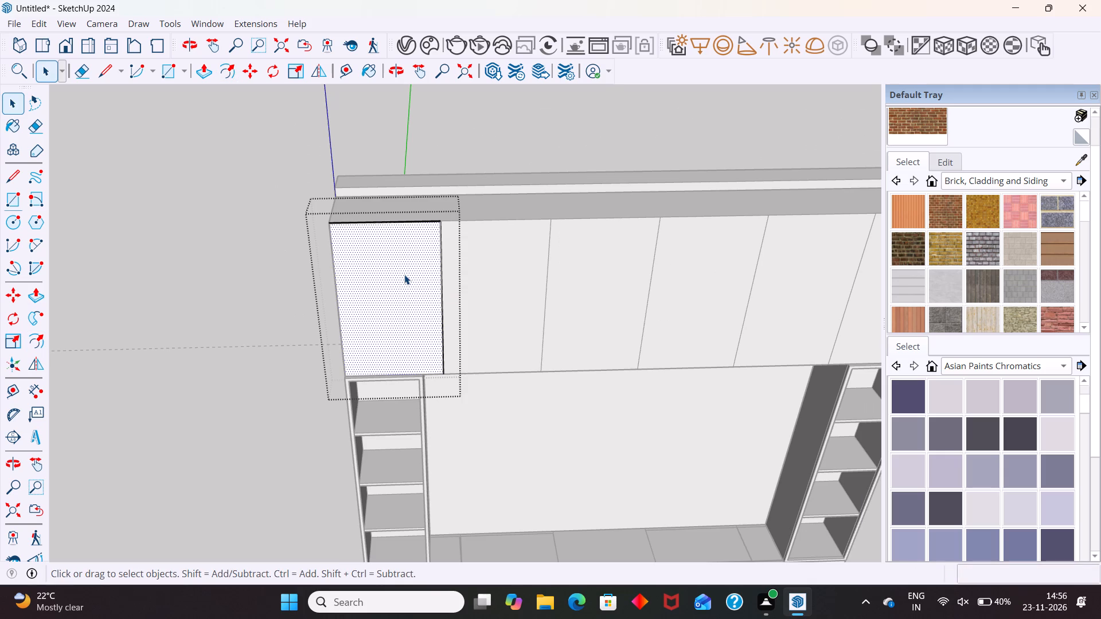
key("p")
left_click(404, 275)
type("18")
key("Return")
key("space")
left_click(280, 280)
Open the overhead box group and offset the second front section's outline inward by 3 mm.
scroll(265, 273, "down", 5)
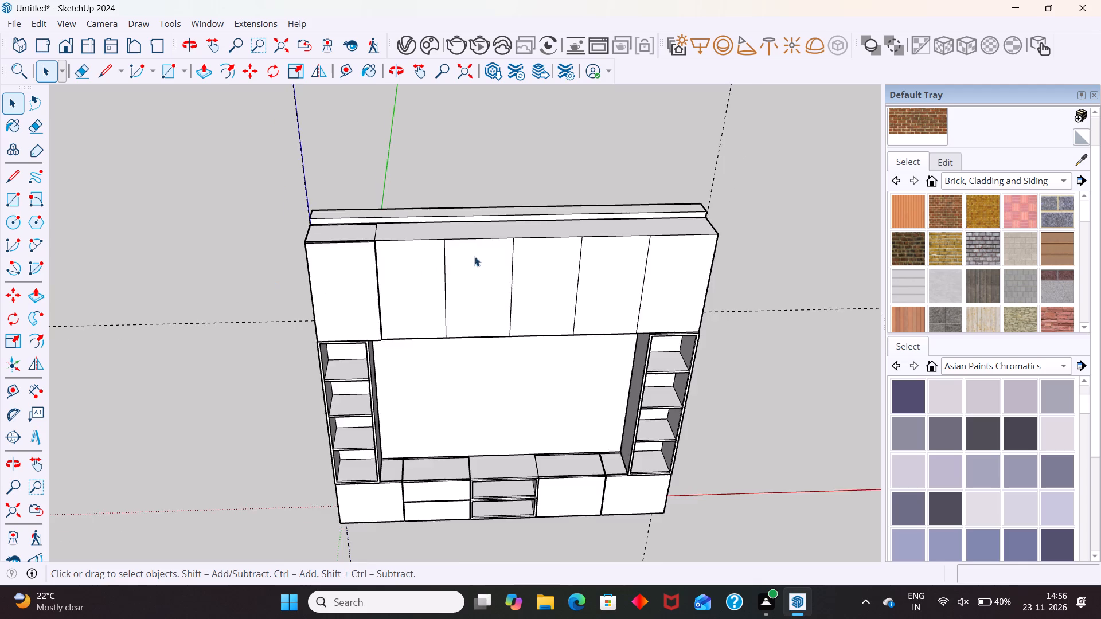
scroll(475, 256, "up", 4)
middle_click_drag(460, 310, 390, 363)
scroll(362, 261, "up", 3)
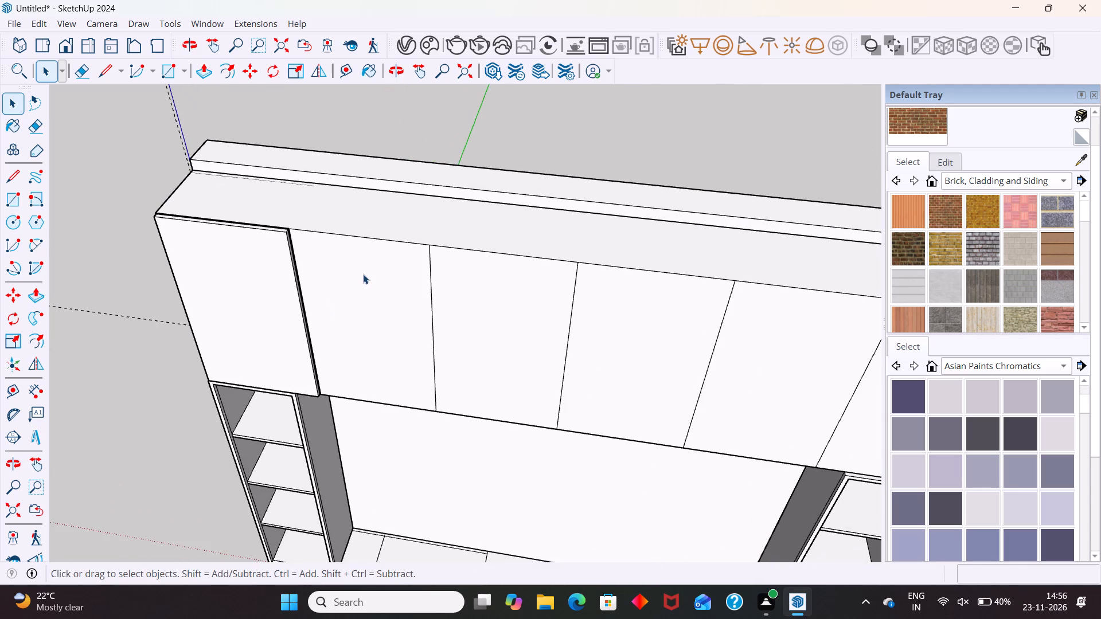
triple_click(373, 300)
left_click(373, 306)
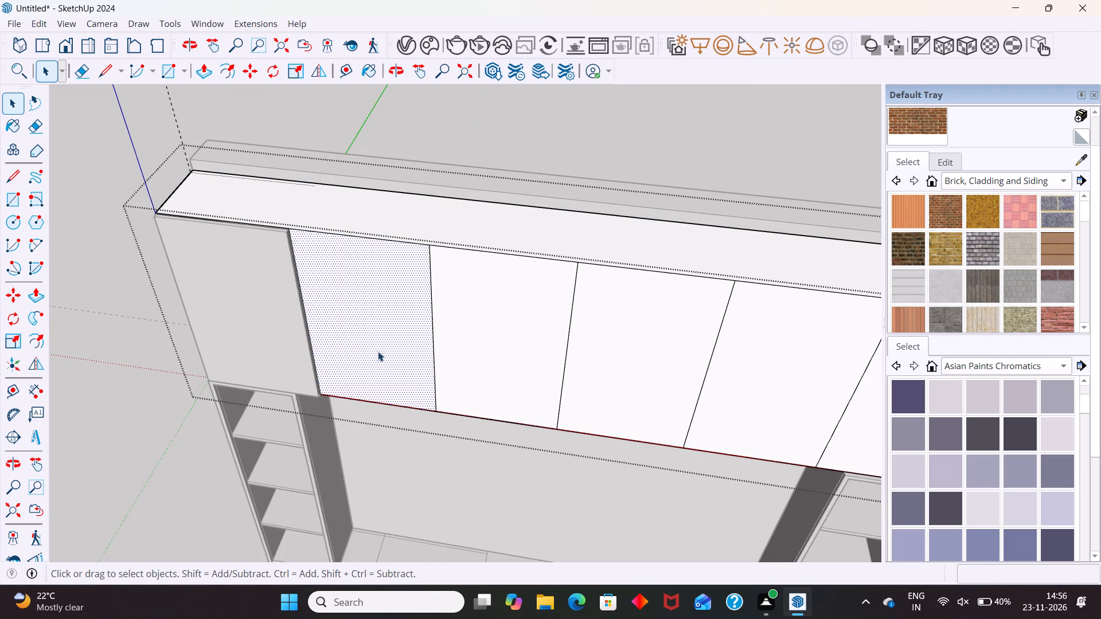
key("f")
left_click(424, 330)
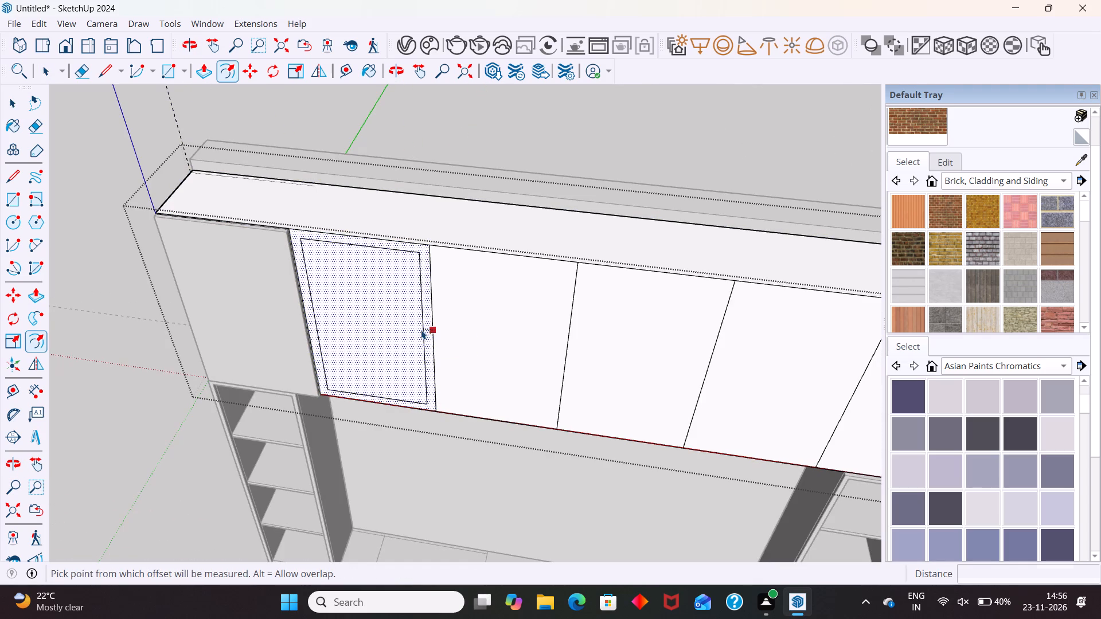
key("3")
key("Return")
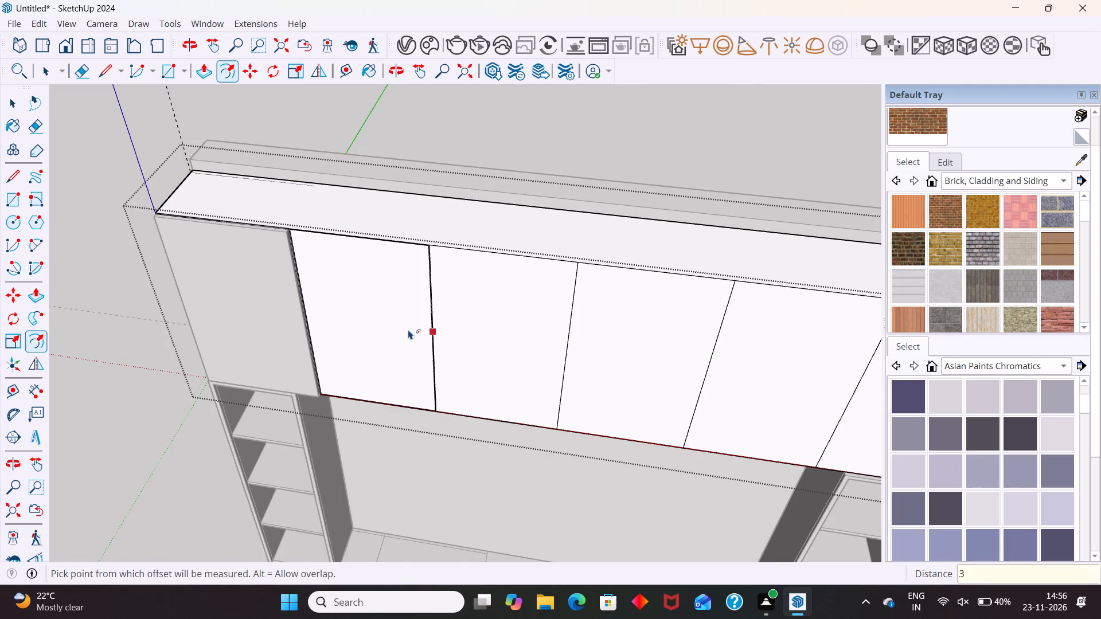
Push the second overhead section's inset face back to the rear guide, and close the box group.
key("space")
left_click(396, 329)
key("p")
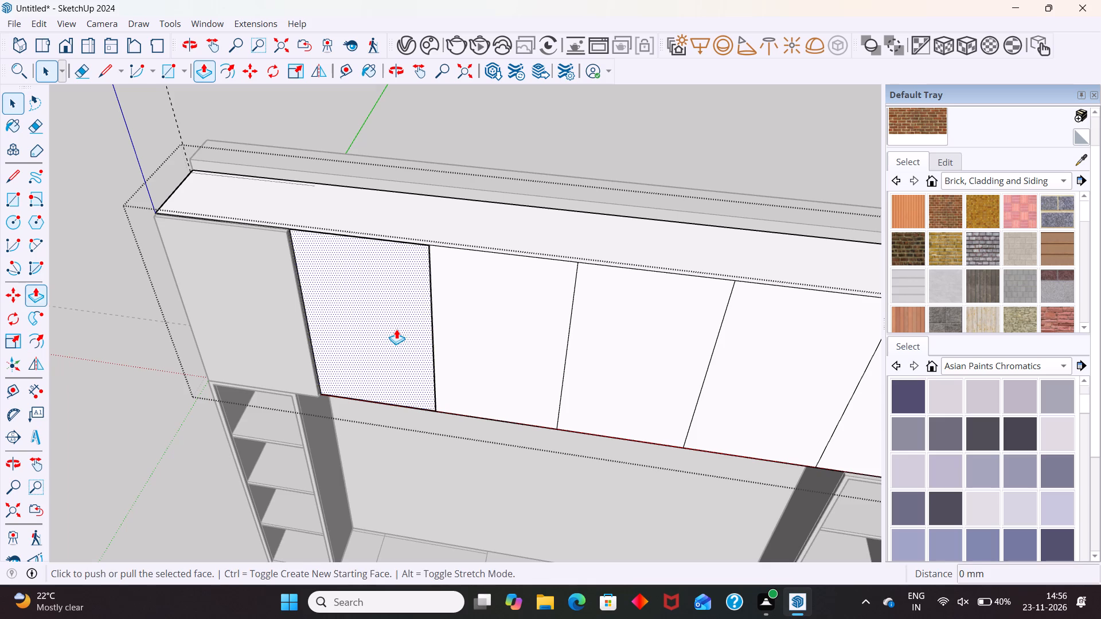
key("Return")
left_click(396, 329)
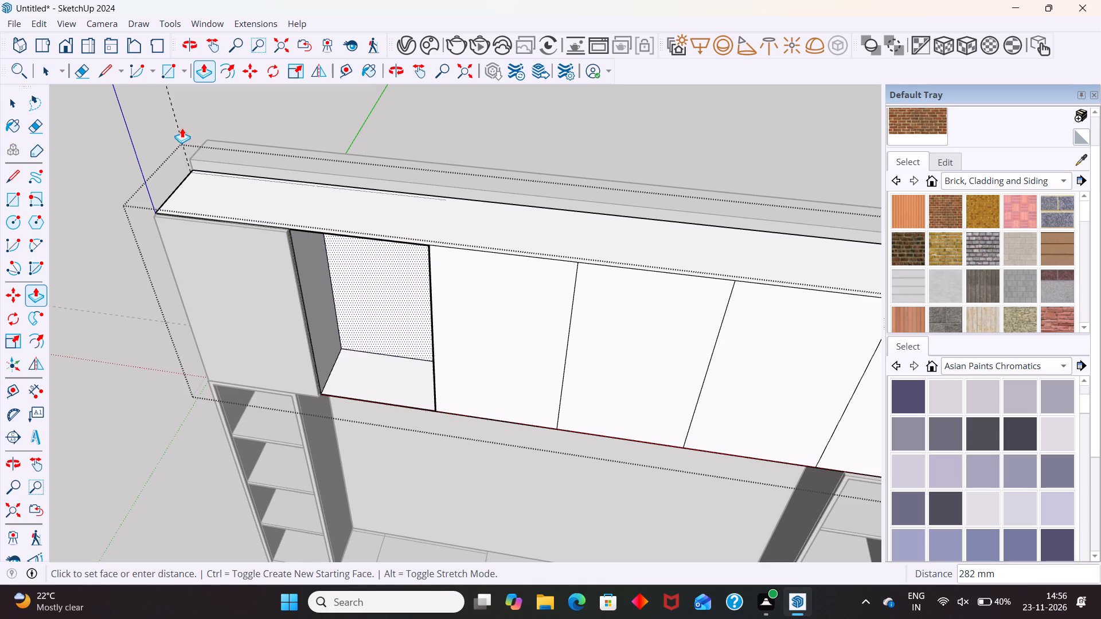
left_click(182, 128)
key("space")
scroll(416, 205, "down", 6)
left_click(198, 362)
Start a new group and draw a 508 mm by 867 mm door rectangle over the second overhead opening.
right_click(198, 362)
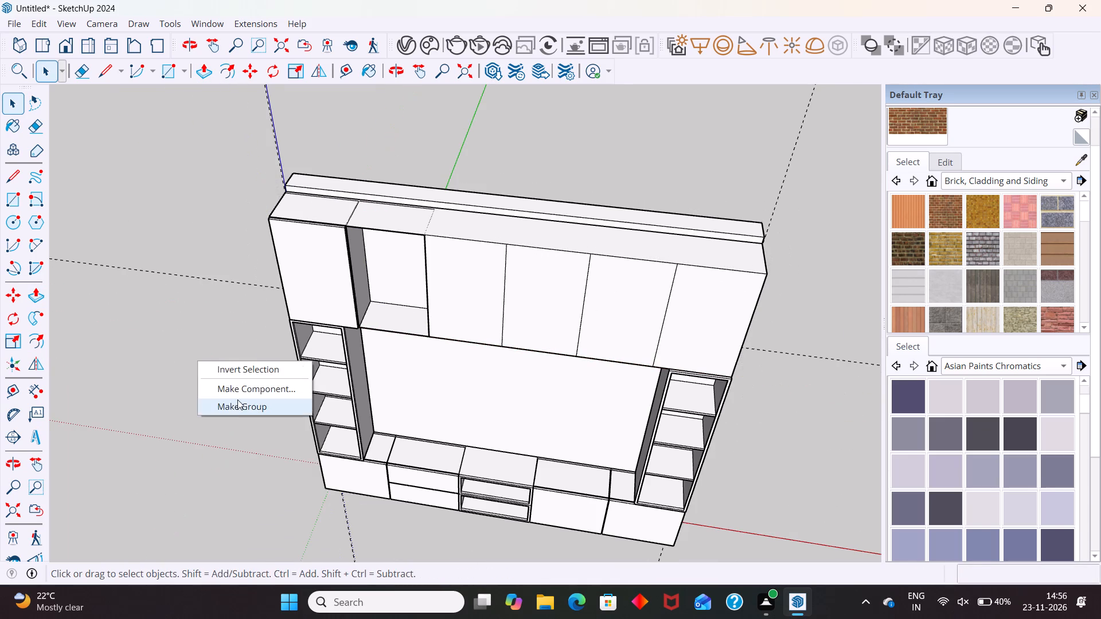
left_click(236, 405)
middle_click_drag(502, 296, 533, 264)
scroll(520, 283, "up", 1)
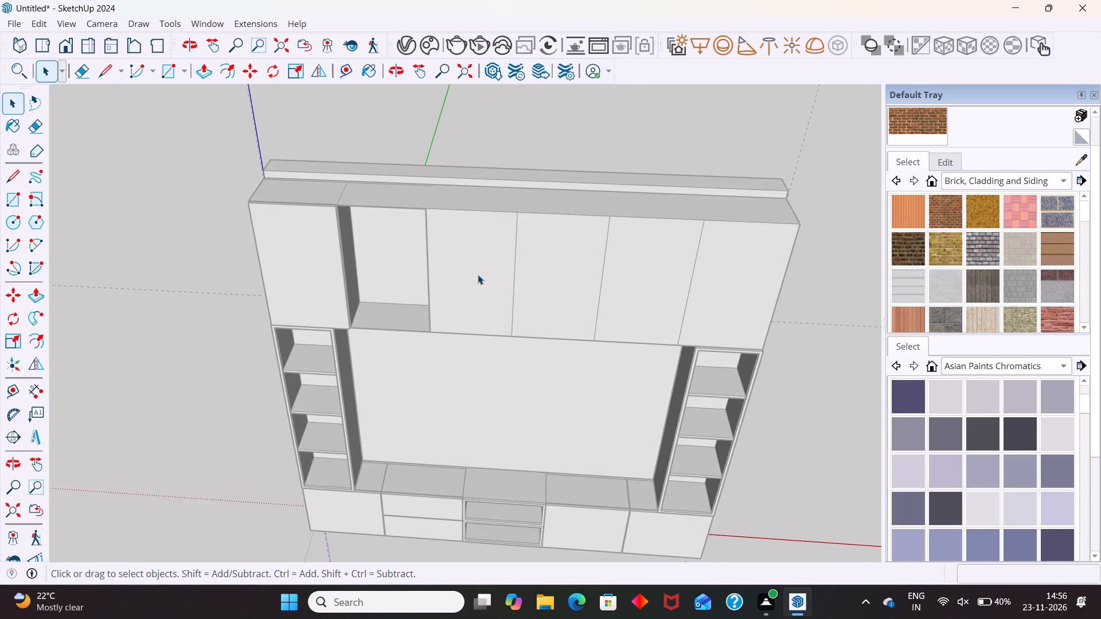
key("r")
scroll(346, 203, "up", 20)
scroll(346, 203, "up", 2)
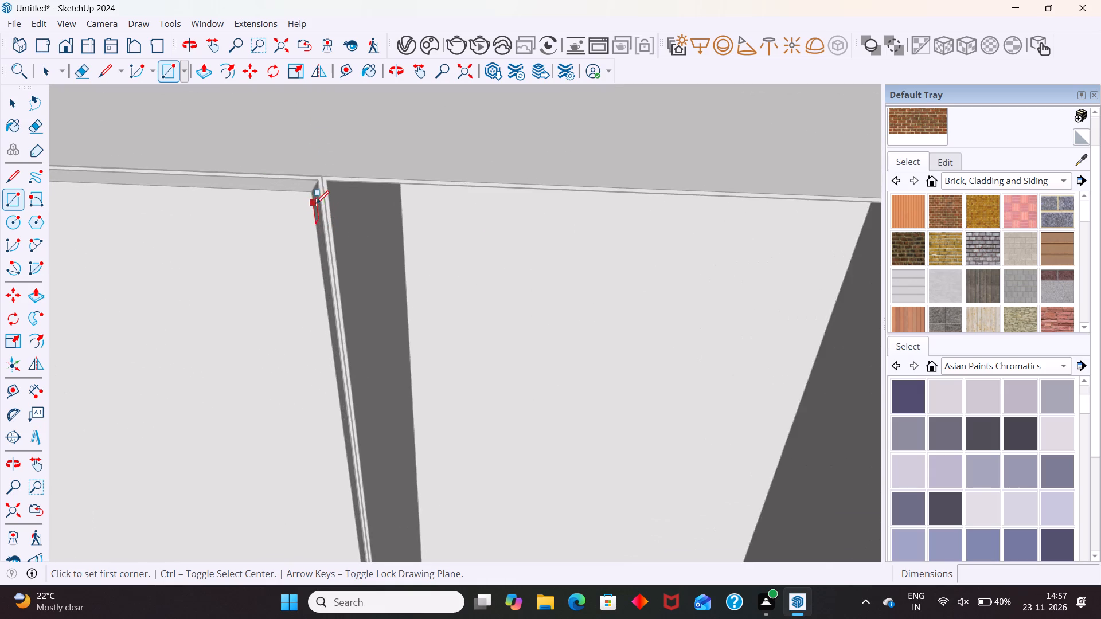
scroll(316, 203, "up", 3)
left_click(322, 164)
scroll(403, 207, "down", 17)
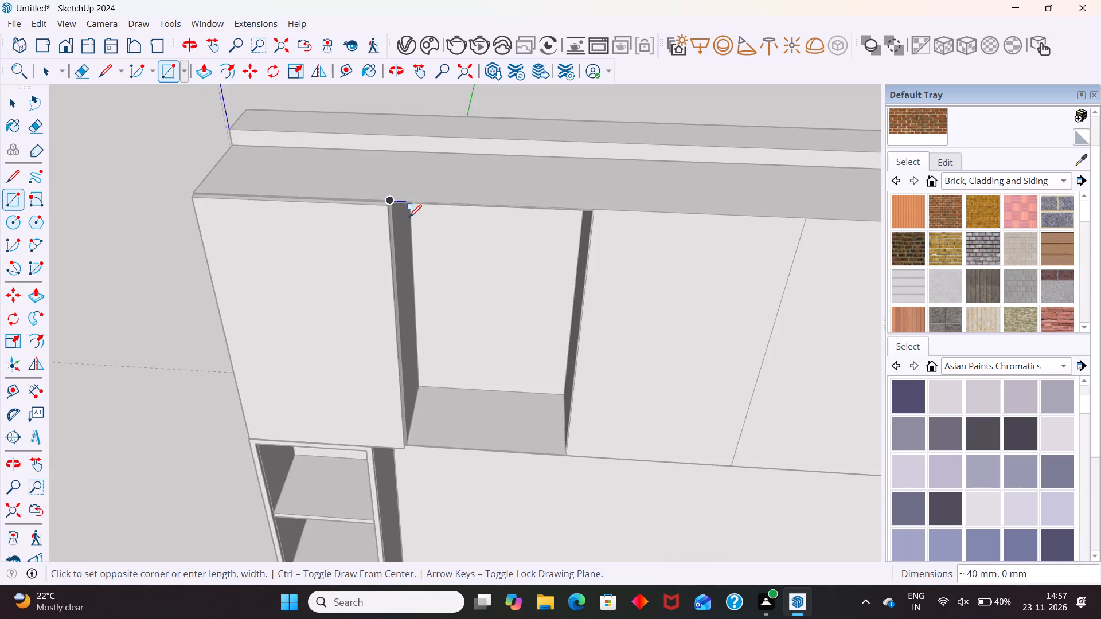
scroll(409, 217, "down", 2)
scroll(486, 384, "up", 19)
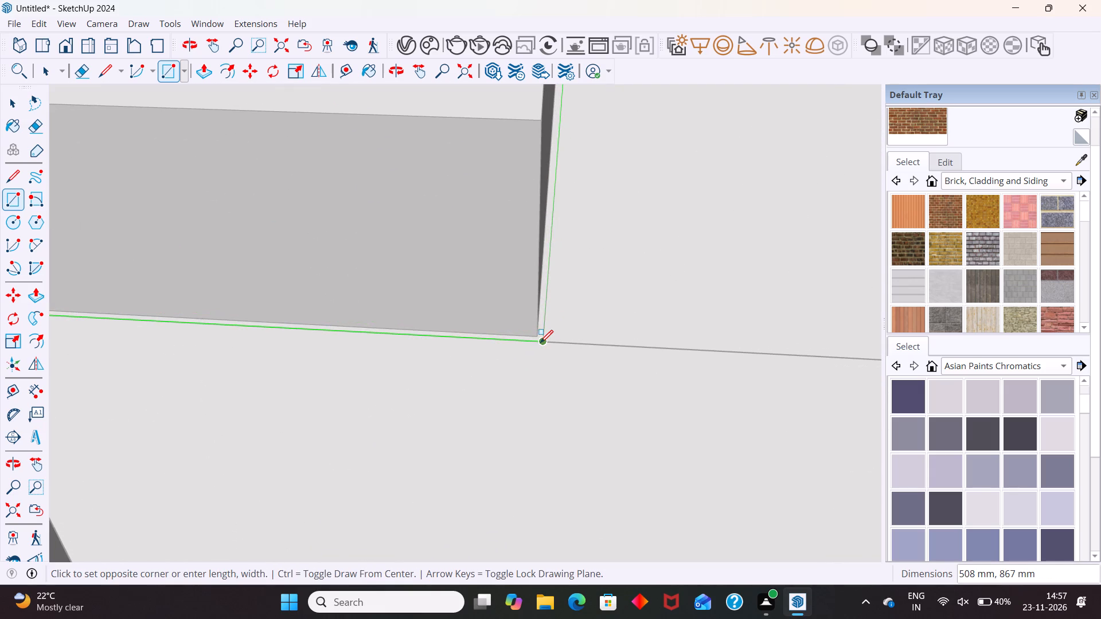
left_click(541, 344)
key("space")
scroll(541, 367, "down", 15)
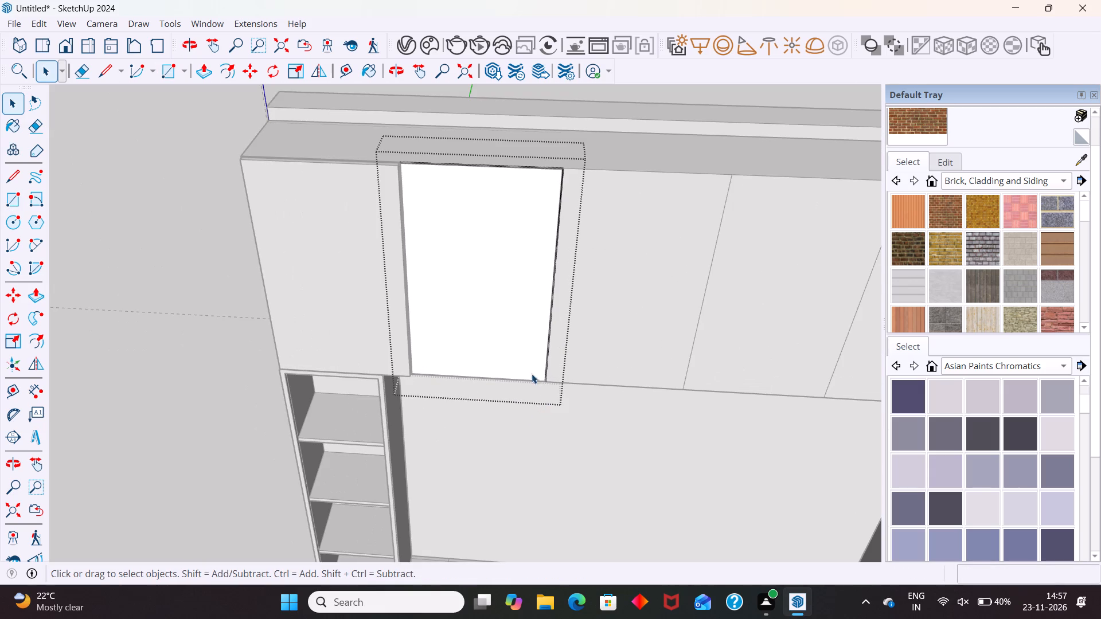
Offset the outline of the second overhead door's face inward by 3 mm.
left_click(501, 296)
key("f")
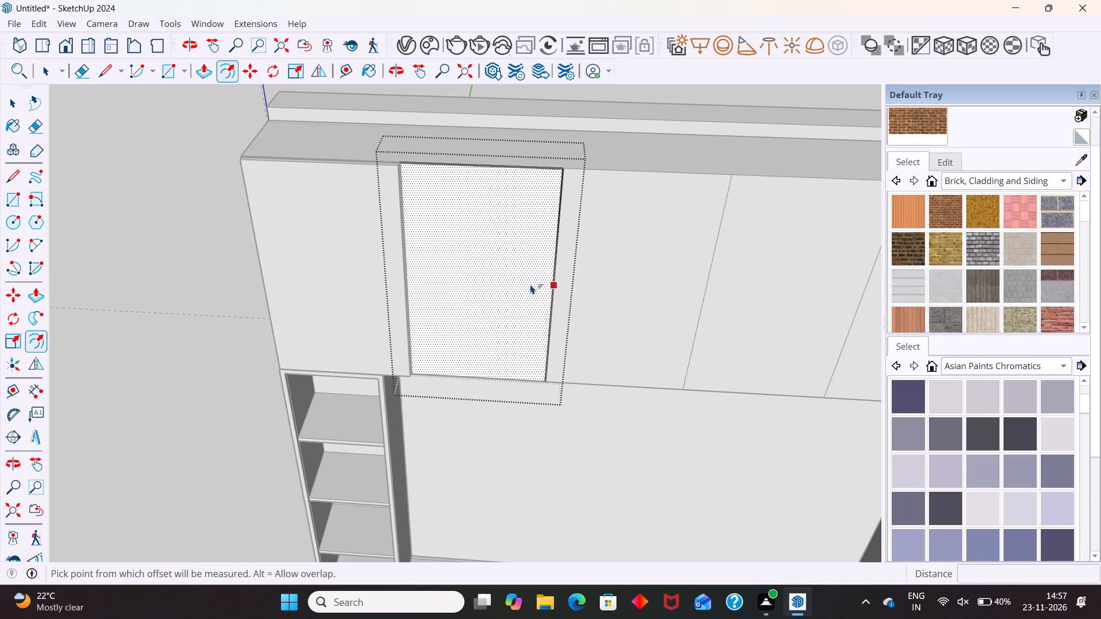
left_click(530, 284)
key("3")
key("Return")
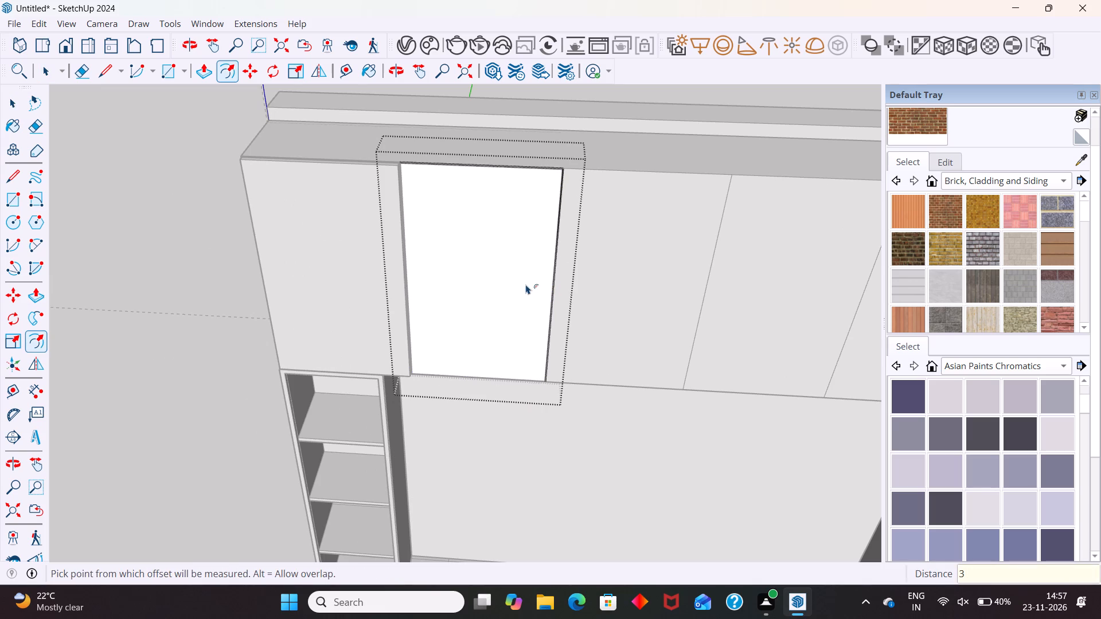
key("space")
Push/Pull the inner face of the second overhead door by 18 mm, and close its group.
left_click(510, 284)
key("p")
left_click(510, 284)
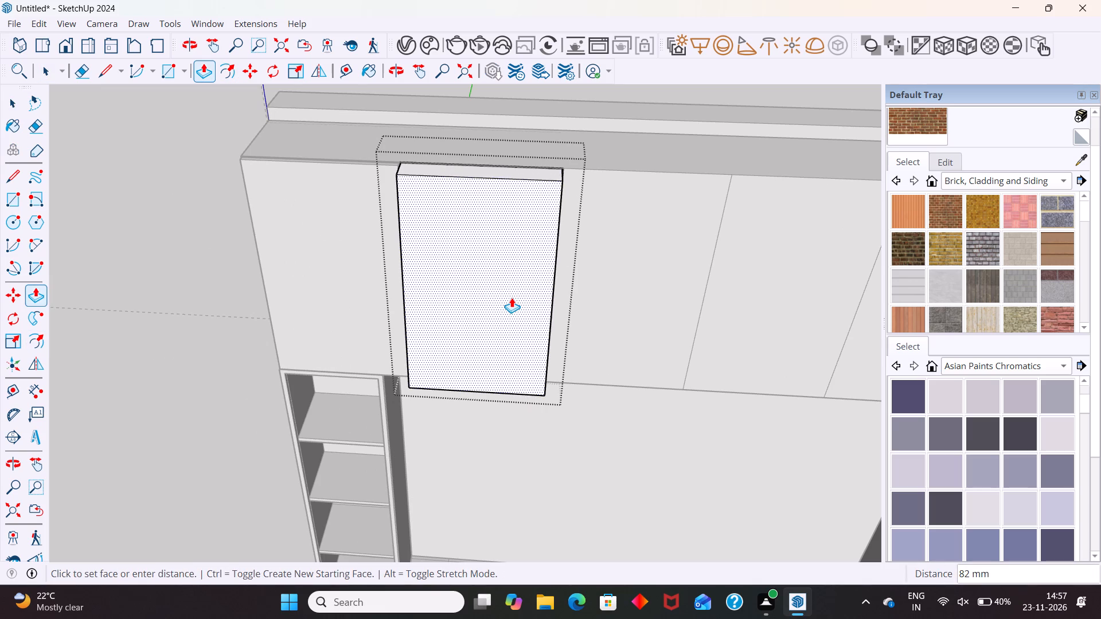
type("18")
key("Return")
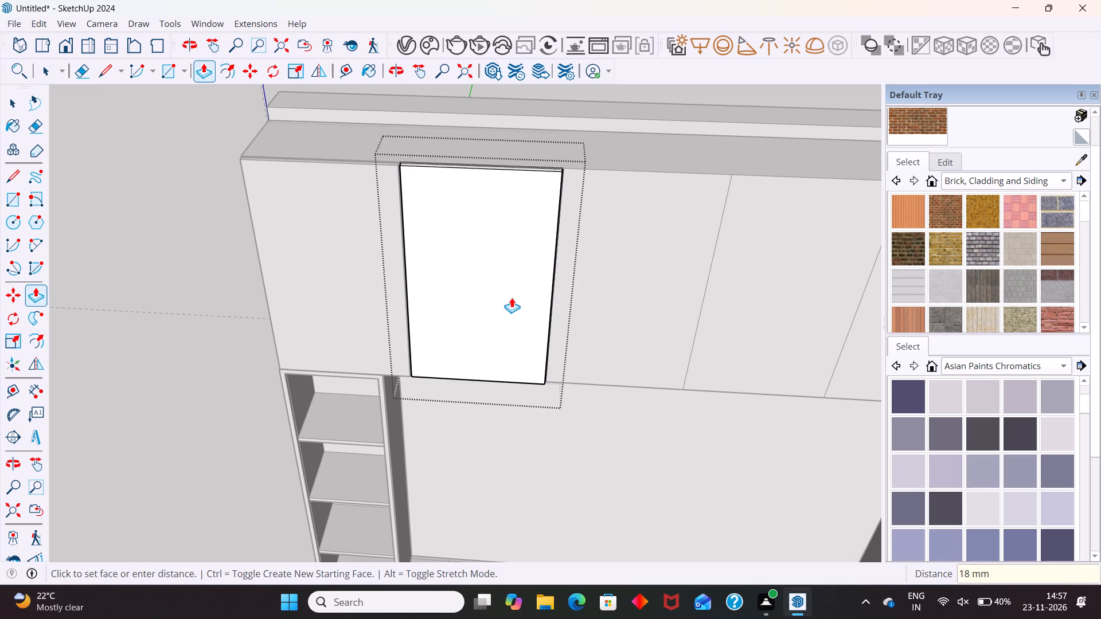
key("space")
scroll(278, 291, "down", 6)
left_click(479, 396)
Open the overhead box group and offset the third front section's outline inward by 3 mm.
scroll(502, 241, "up", 7)
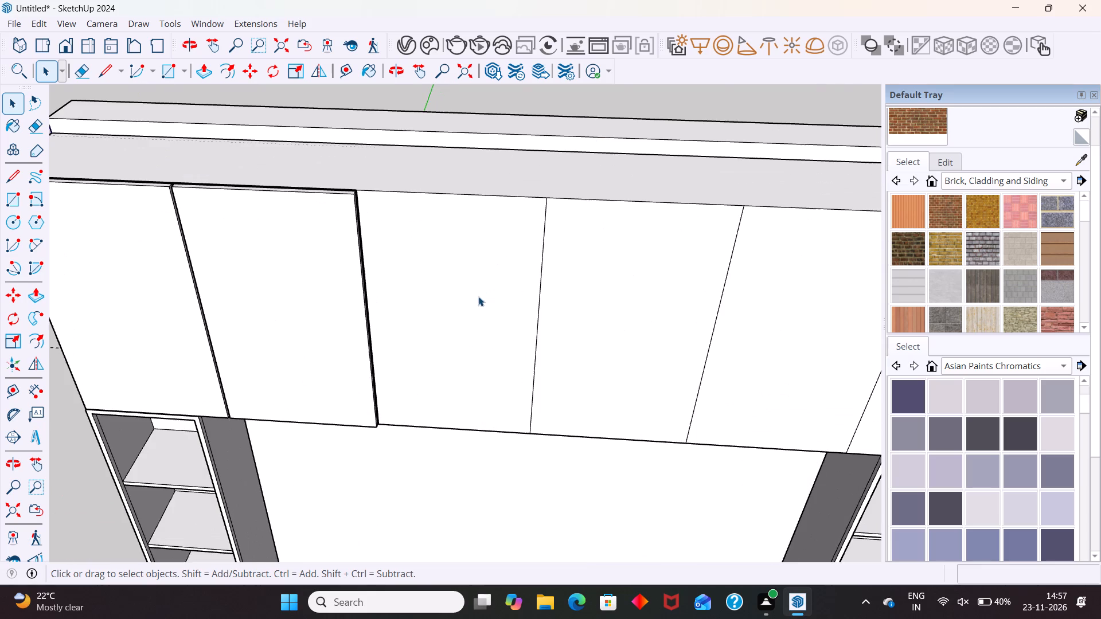
left_click(459, 309)
double_click(459, 309)
left_click(459, 309)
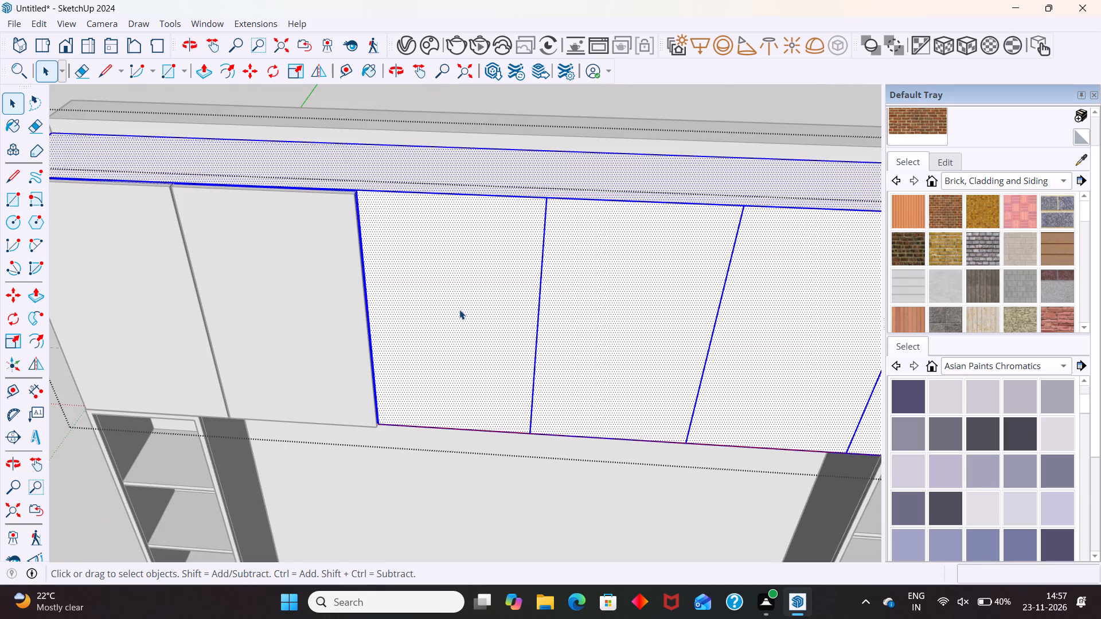
left_click(455, 305)
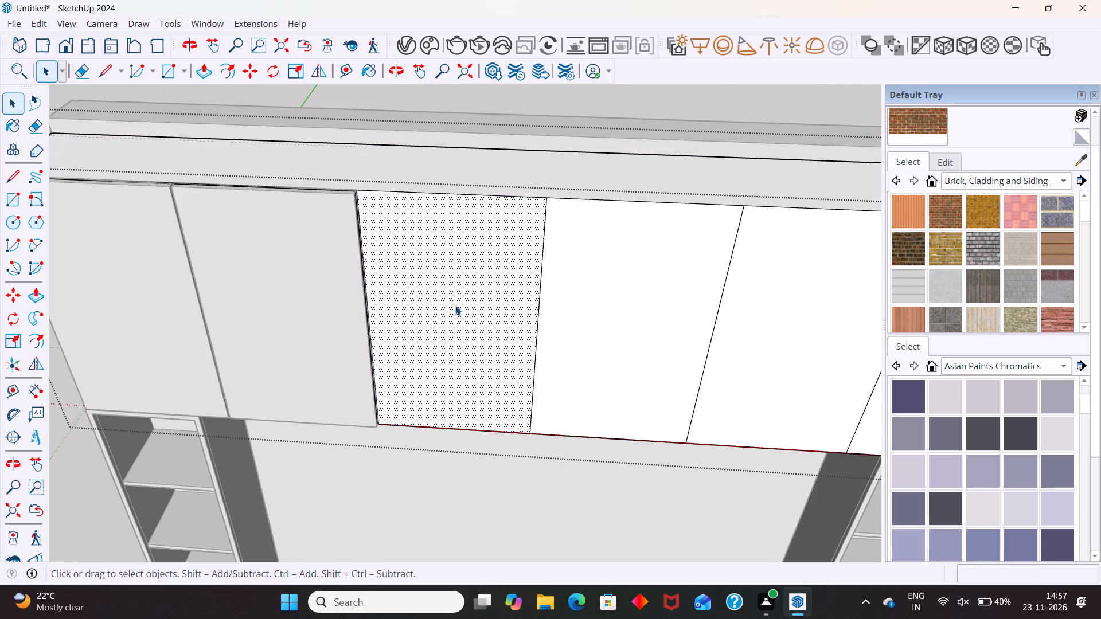
key("f")
left_click(512, 283)
key("3")
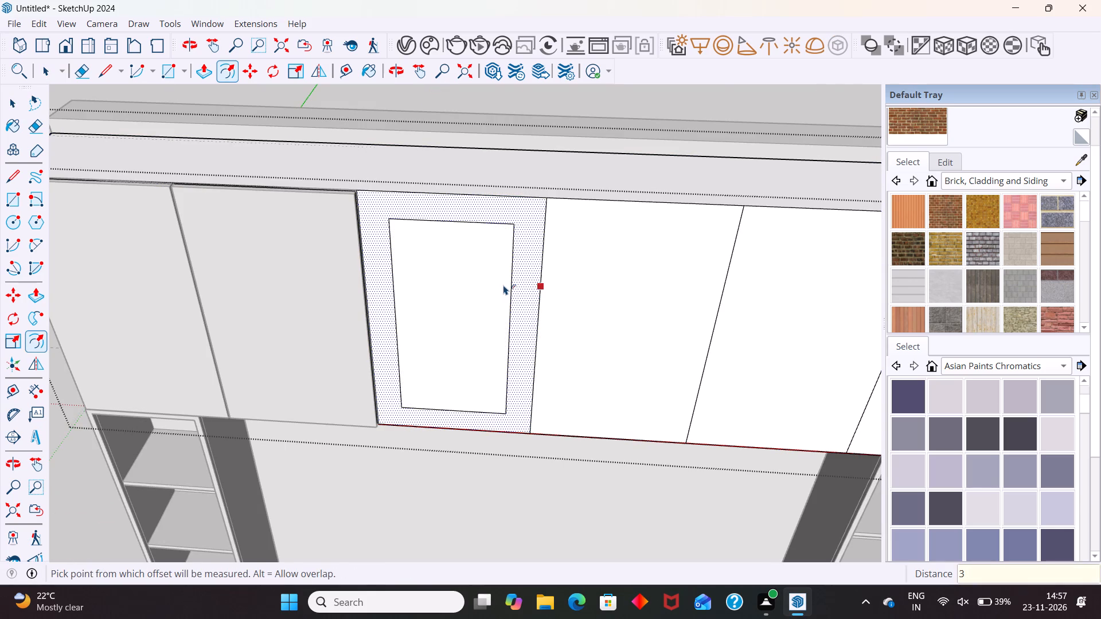
key("Return")
key("space")
Push the third overhead section's inset face back to the rear guide, and close the box group.
left_click(490, 291)
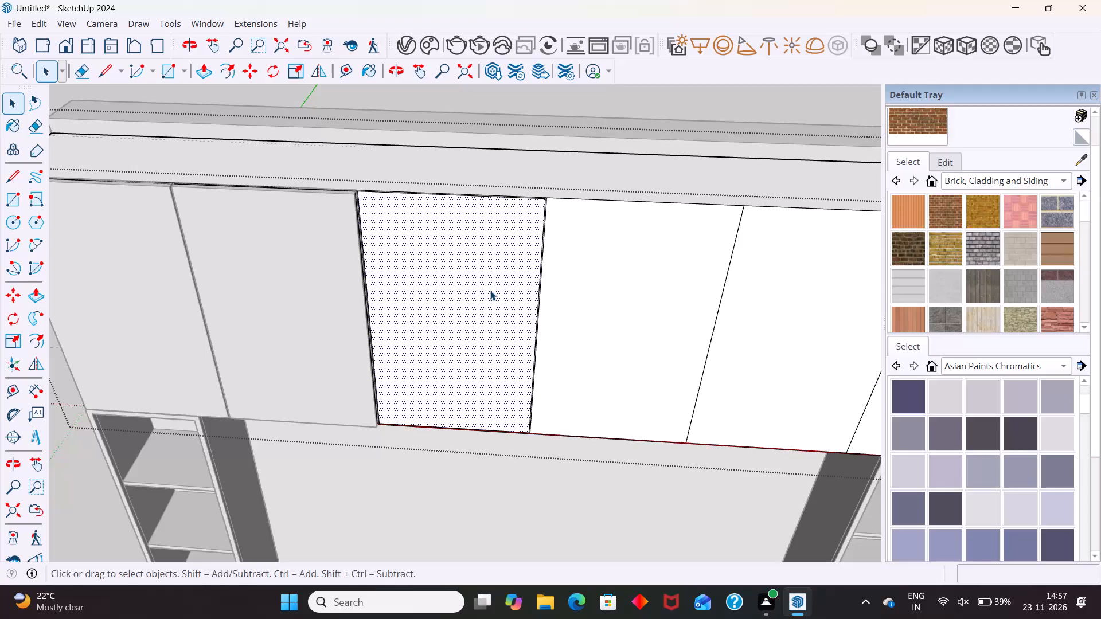
key("p")
left_click(490, 291)
scroll(494, 284, "down", 5)
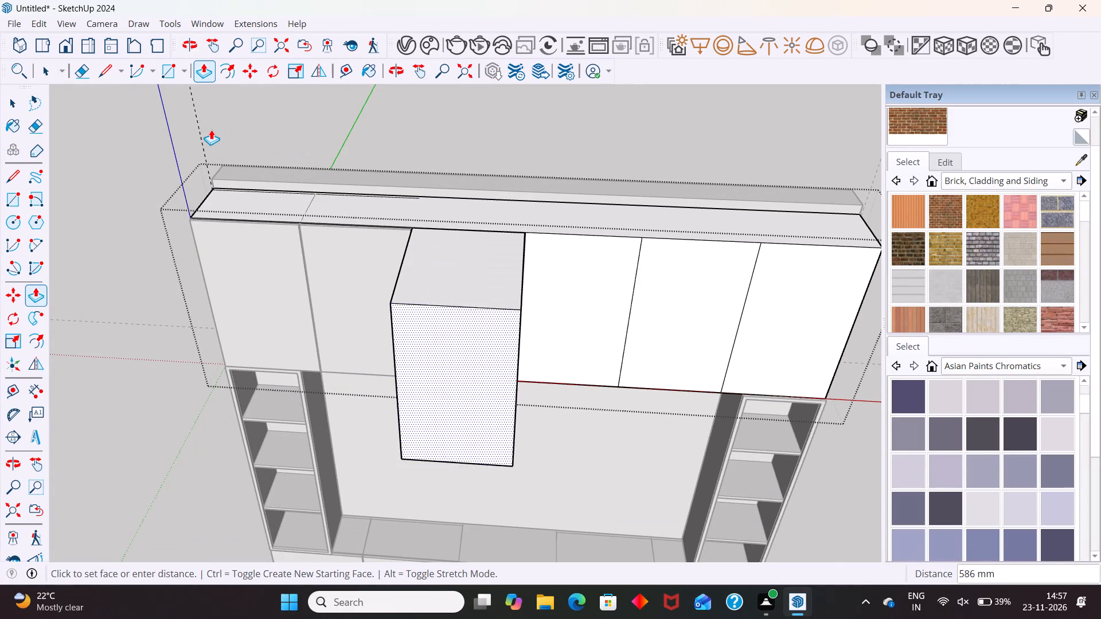
left_click(201, 127)
key("space")
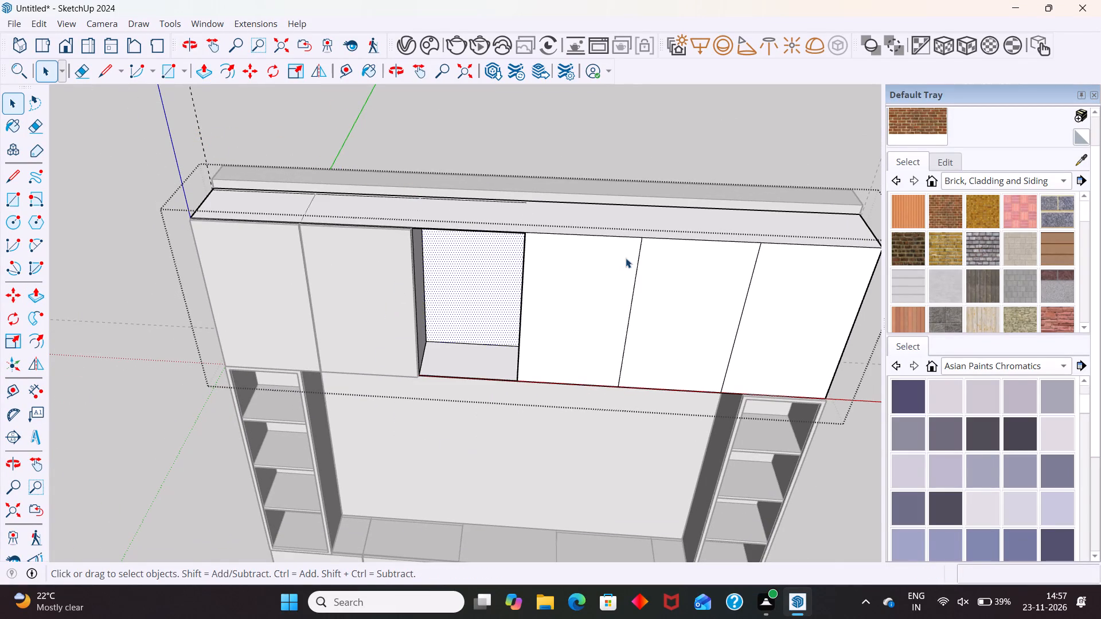
left_click(627, 255)
left_click(696, 153)
Start a new group and draw a door rectangle of about 509 mm by 867 mm over the third overhead opening.
right_click(696, 149)
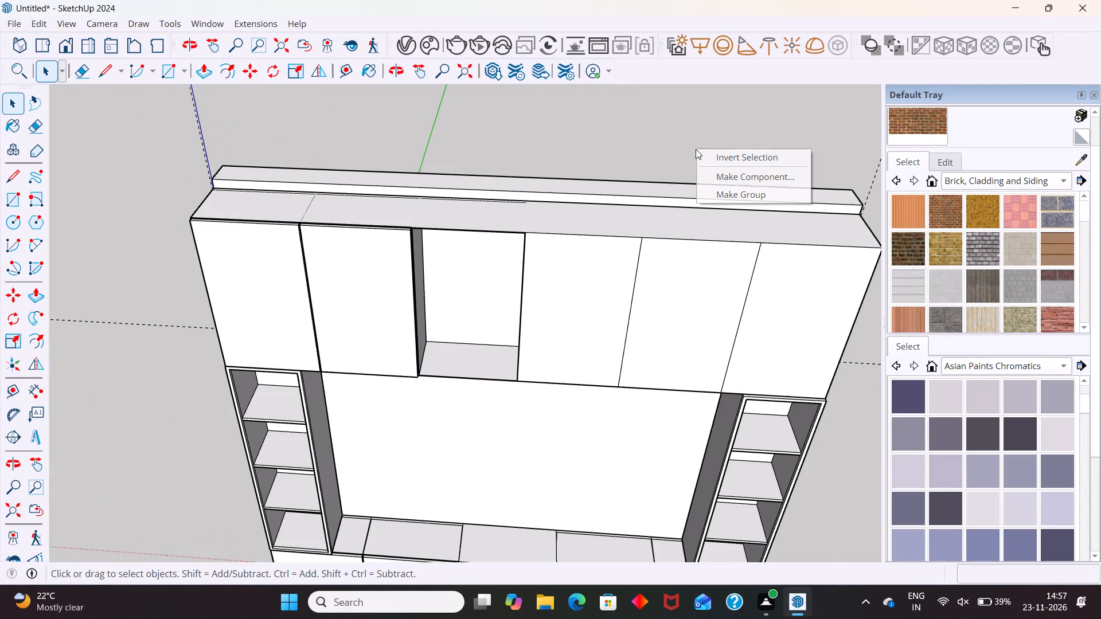
left_click(726, 195)
scroll(382, 297, "up", 3)
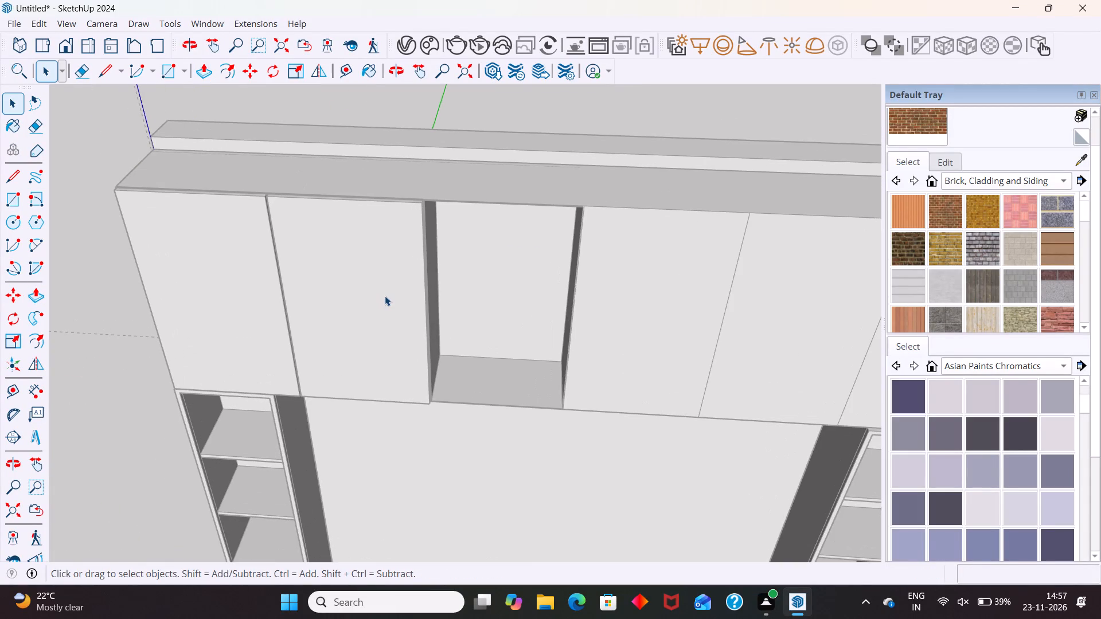
key("r")
scroll(460, 198, "up", 6)
scroll(384, 195, "up", 3)
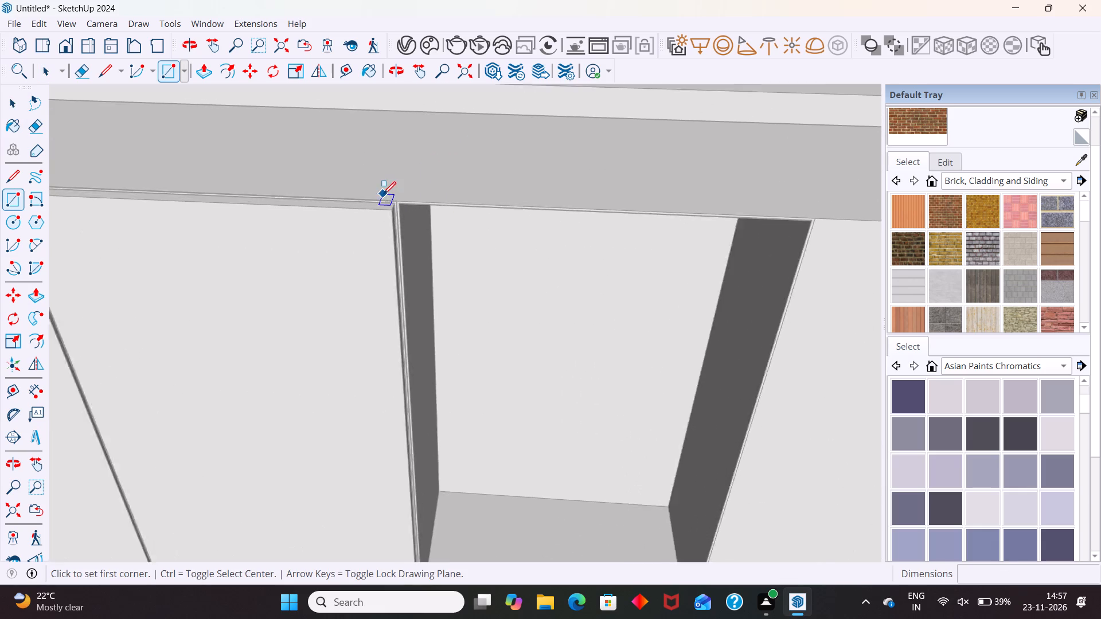
scroll(383, 194, "up", 14)
left_click(396, 187)
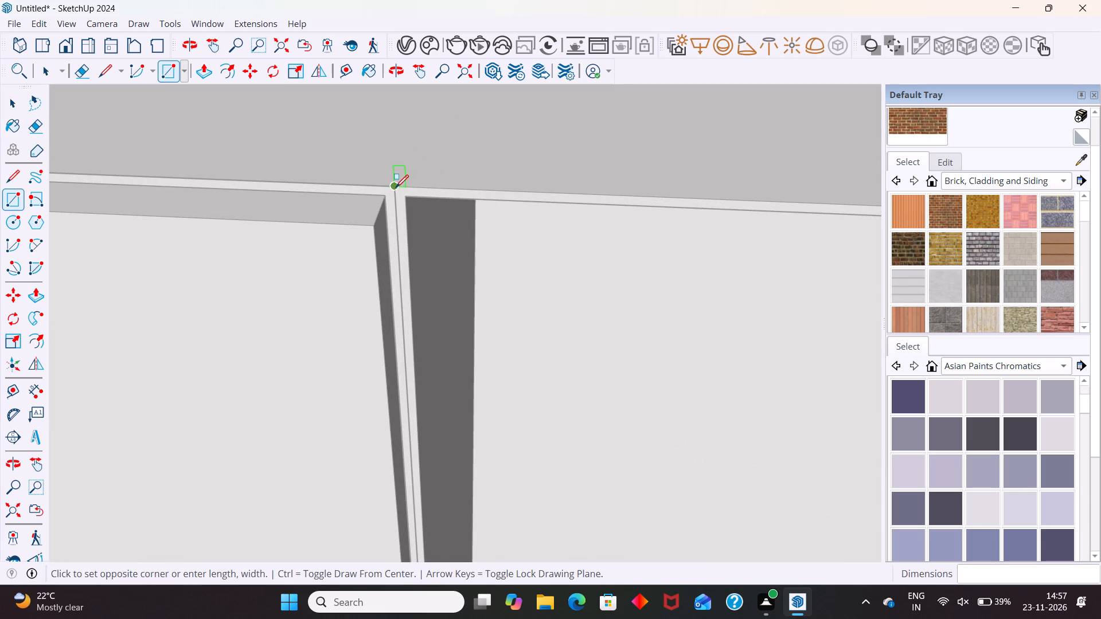
scroll(412, 203, "down", 17)
scroll(410, 211, "down", 6)
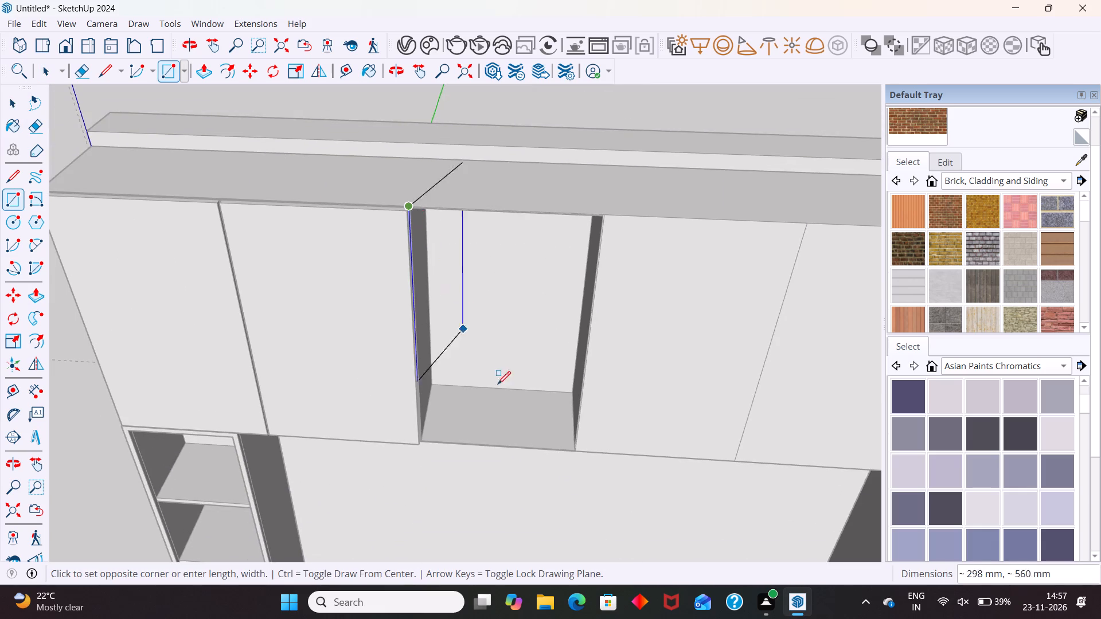
scroll(554, 441, "up", 14)
scroll(615, 433, "up", 3)
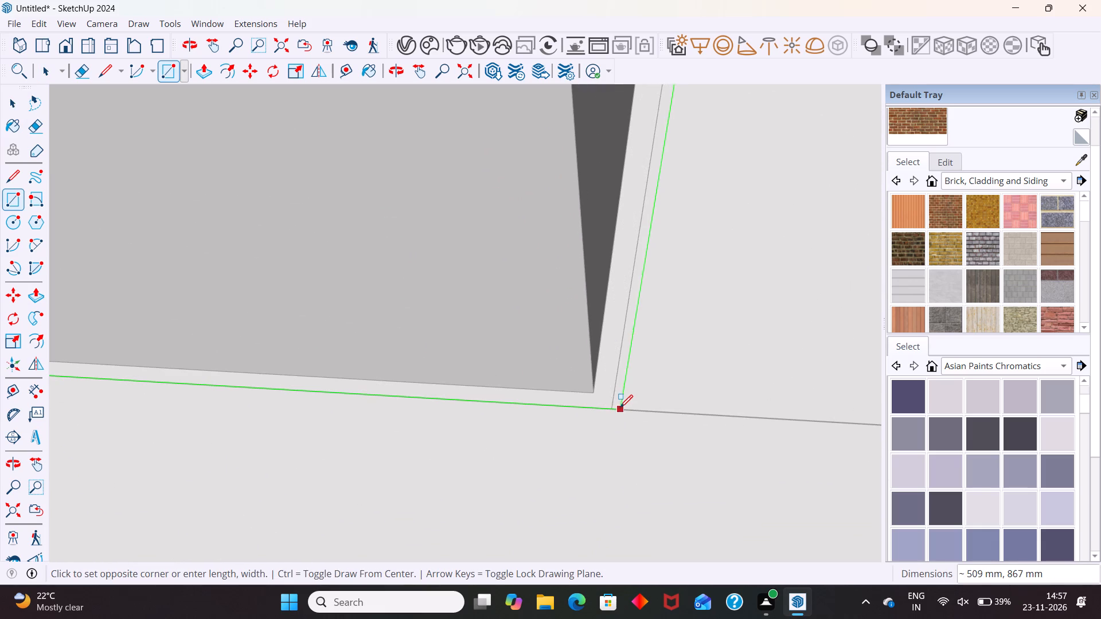
left_click(618, 407)
key("space")
Offset the outline of the third overhead door's face inward by 3 mm.
scroll(572, 429, "down", 10)
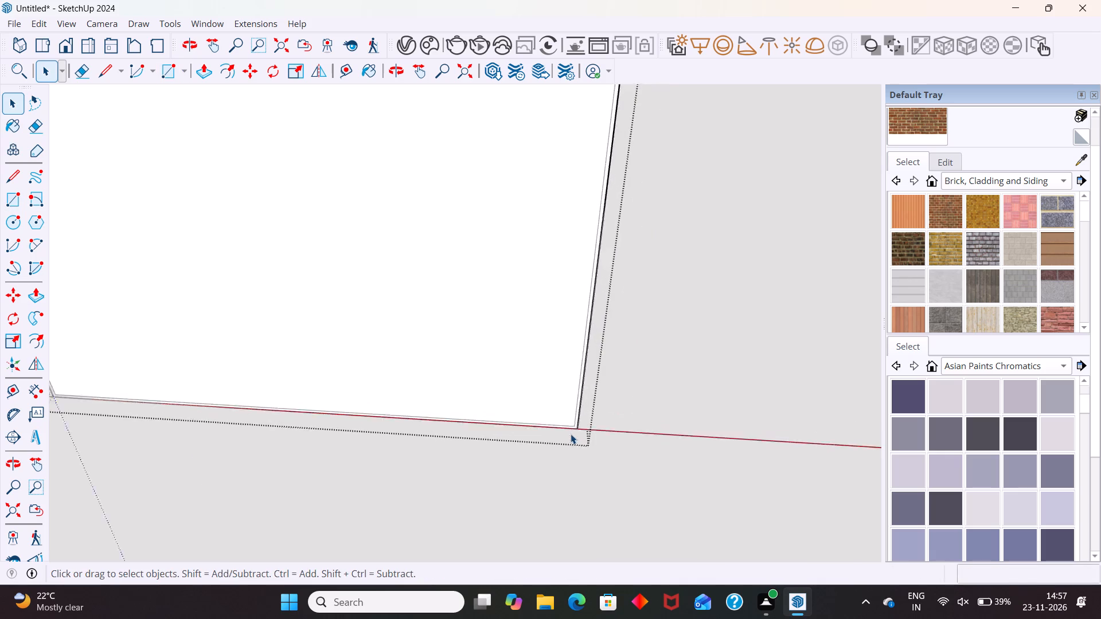
scroll(571, 434, "down", 9)
left_click(502, 361)
key("f")
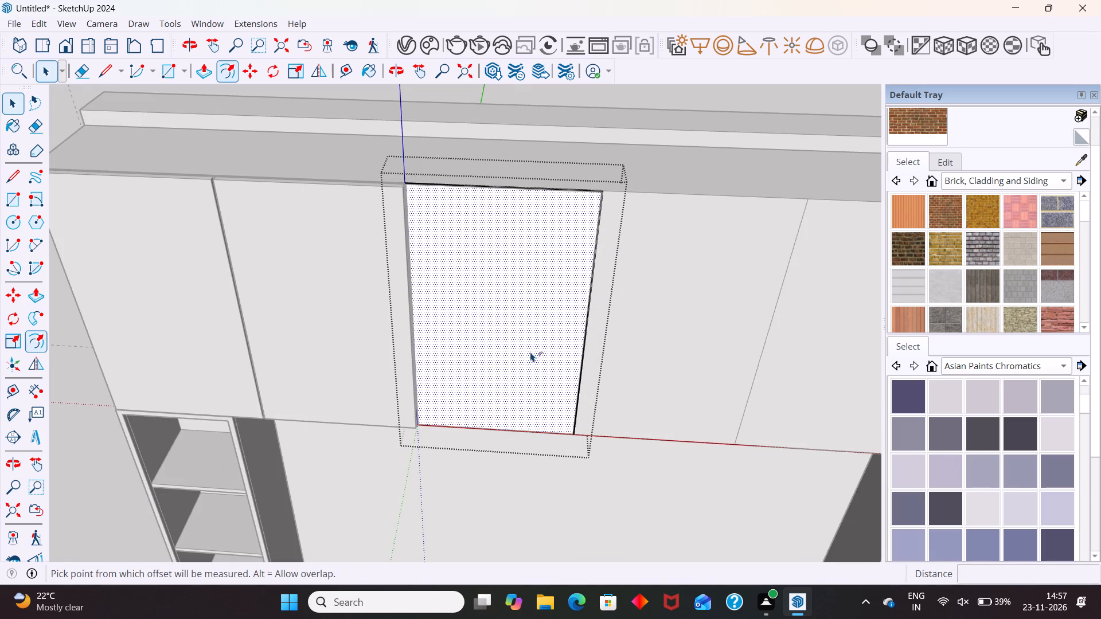
left_click(557, 338)
key("3")
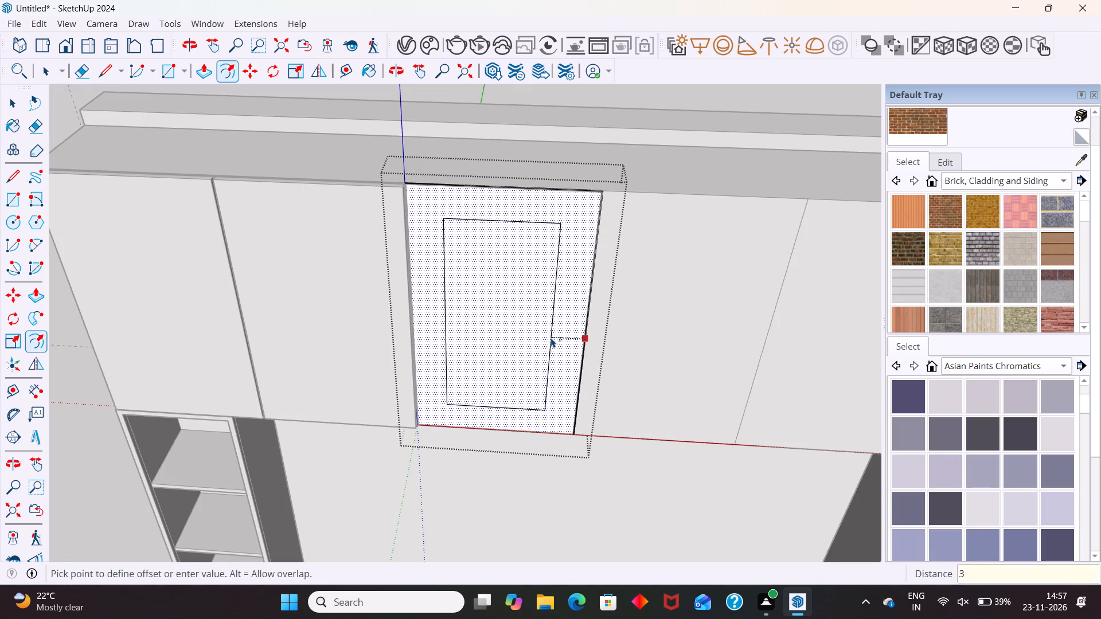
key("Return")
key("space")
Push/Pull the inner face of the third overhead door by 18 mm, and close its group.
left_click(527, 342)
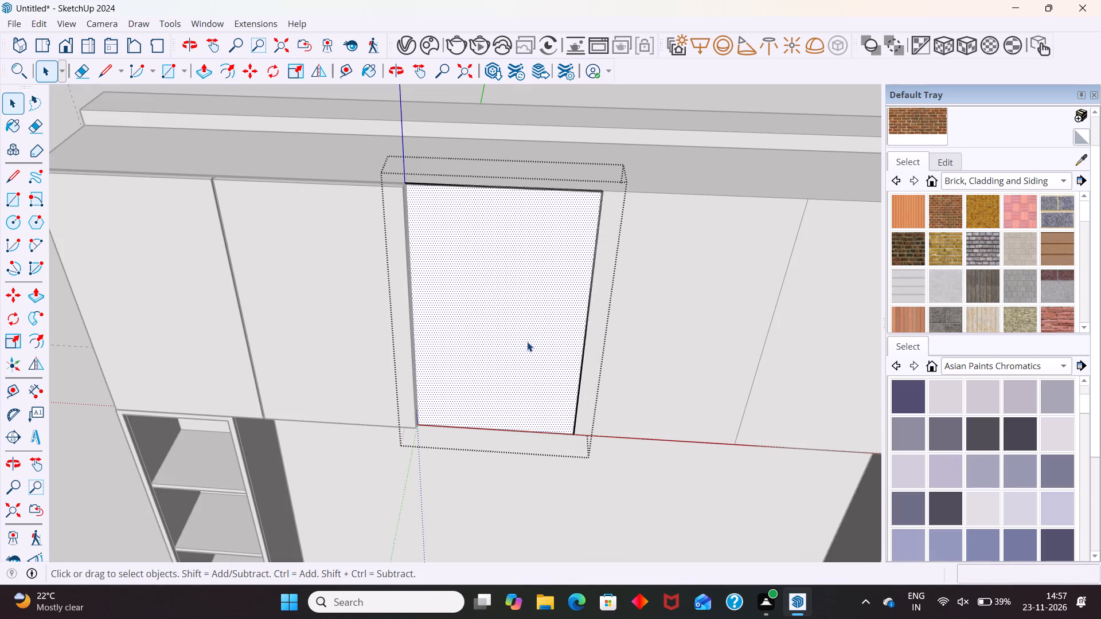
key("p")
left_click(527, 342)
type("18")
key("Return")
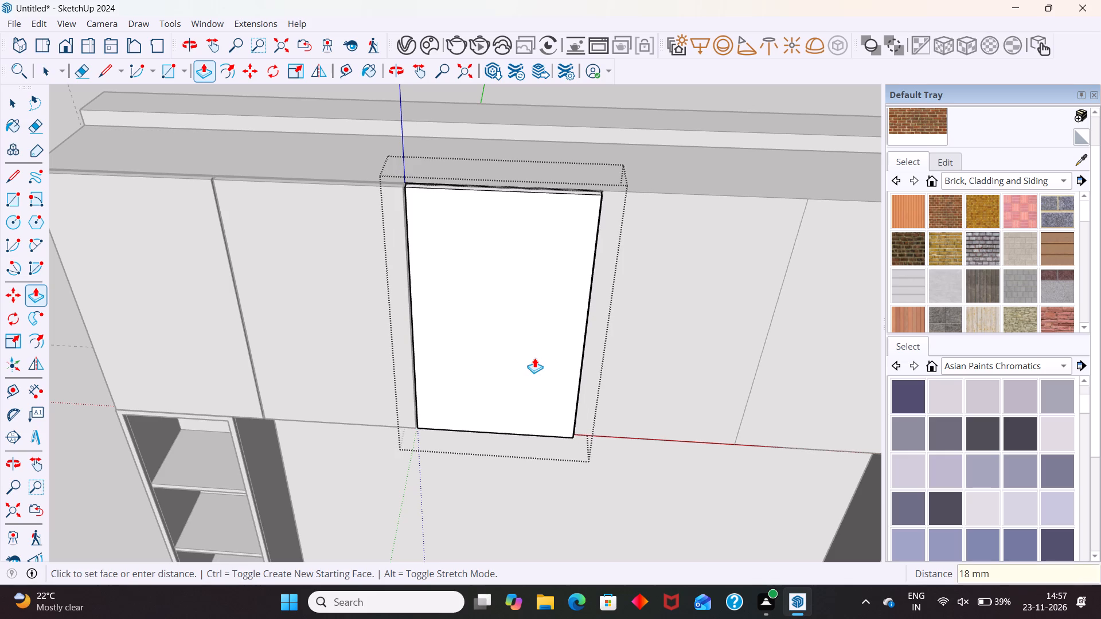
key("space")
scroll(421, 356, "down", 12)
left_click(555, 434)
Open the overhead box group and offset the fourth front section's outline inward by 3 mm.
scroll(723, 317, "up", 1)
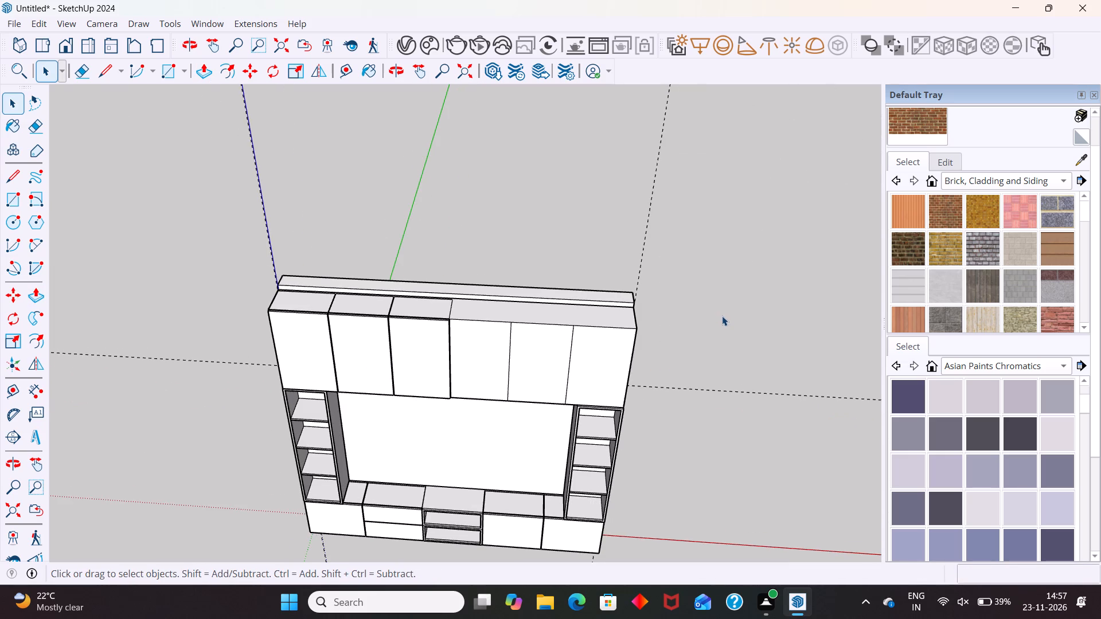
triple_click(482, 363)
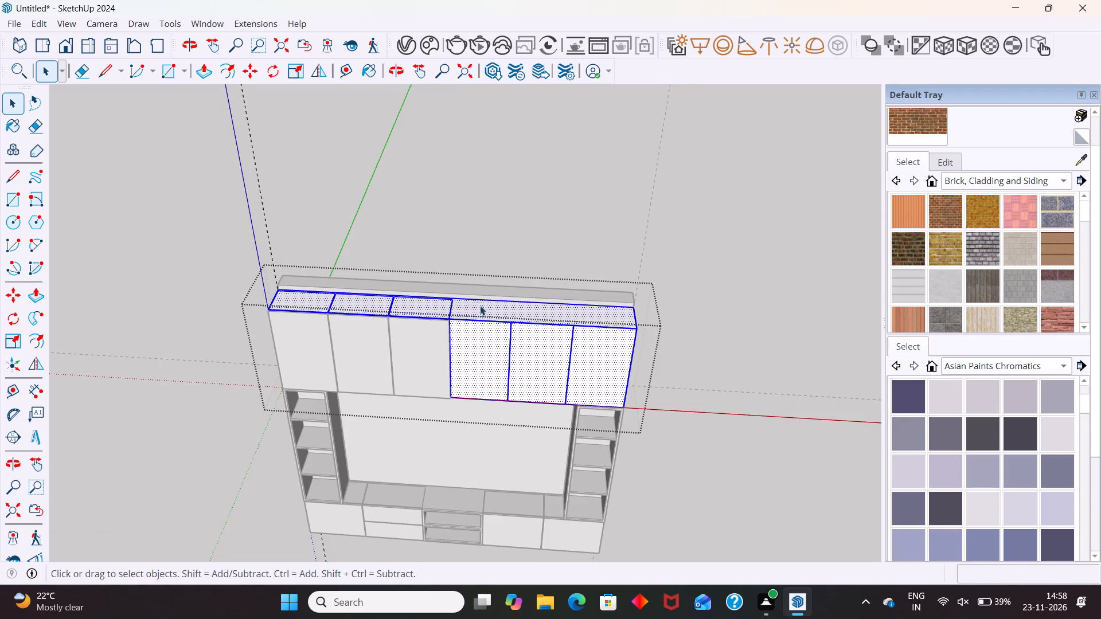
scroll(487, 318, "up", 5)
double_click(450, 399)
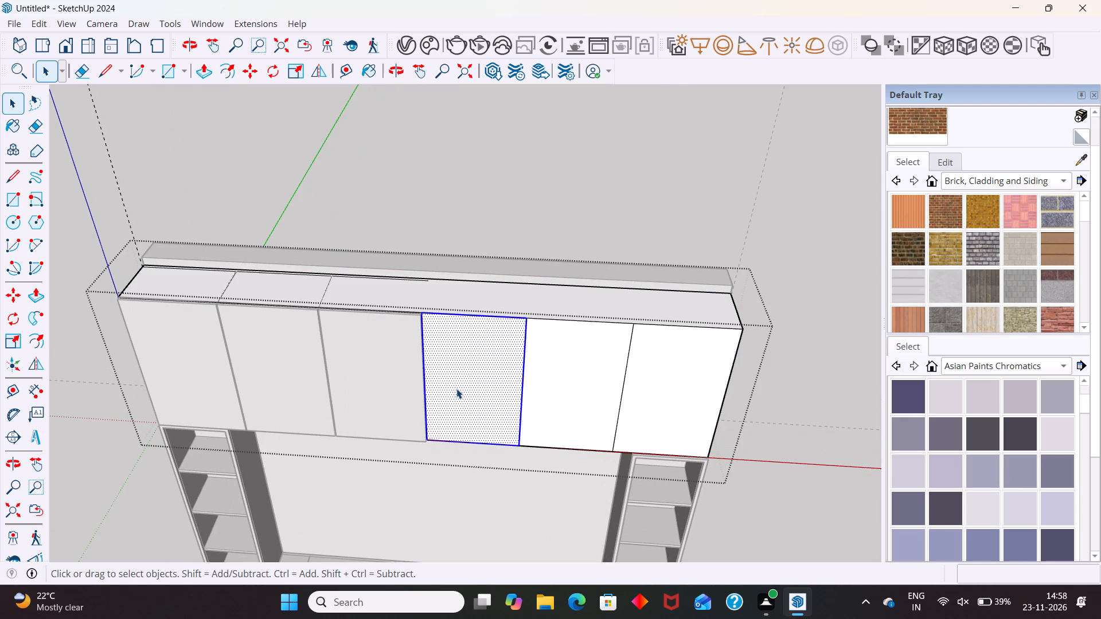
double_click(468, 387)
key("f")
left_click(512, 371)
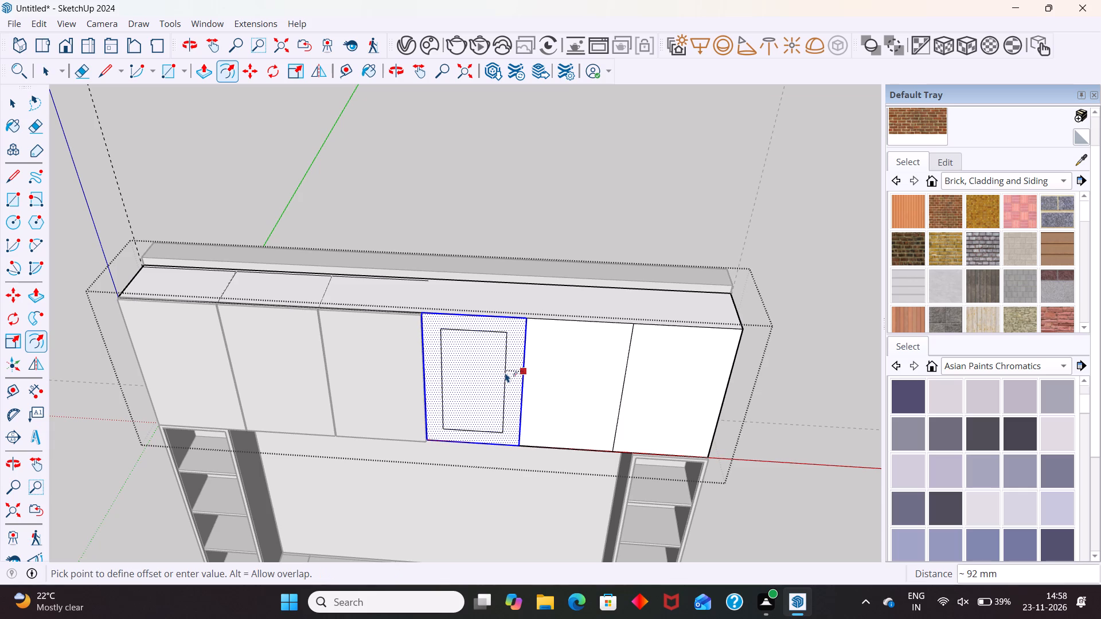
key("3")
key("Return")
key("space")
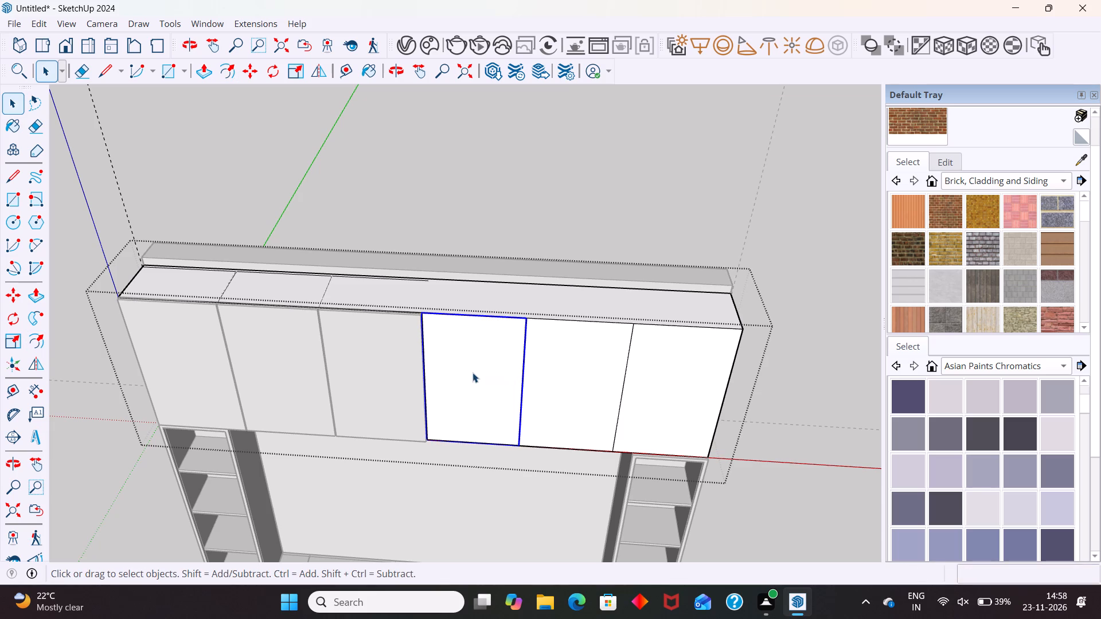
Push the fourth overhead section's inset face back to the rear guide, and close the box group.
left_click(473, 371)
key("p")
left_click(473, 371)
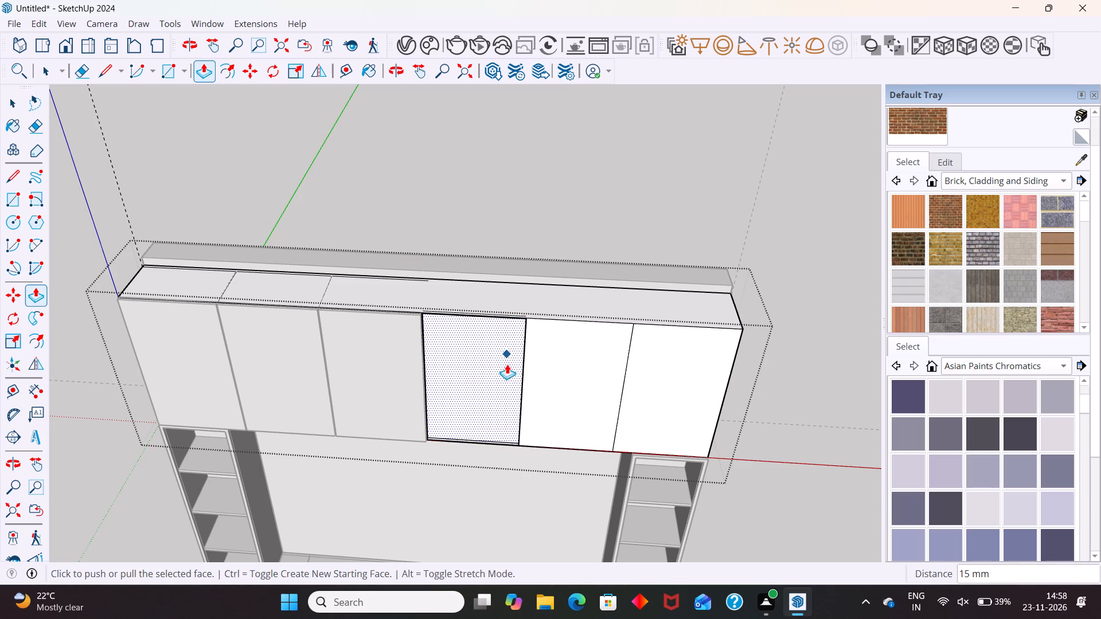
key("ctrl+z")
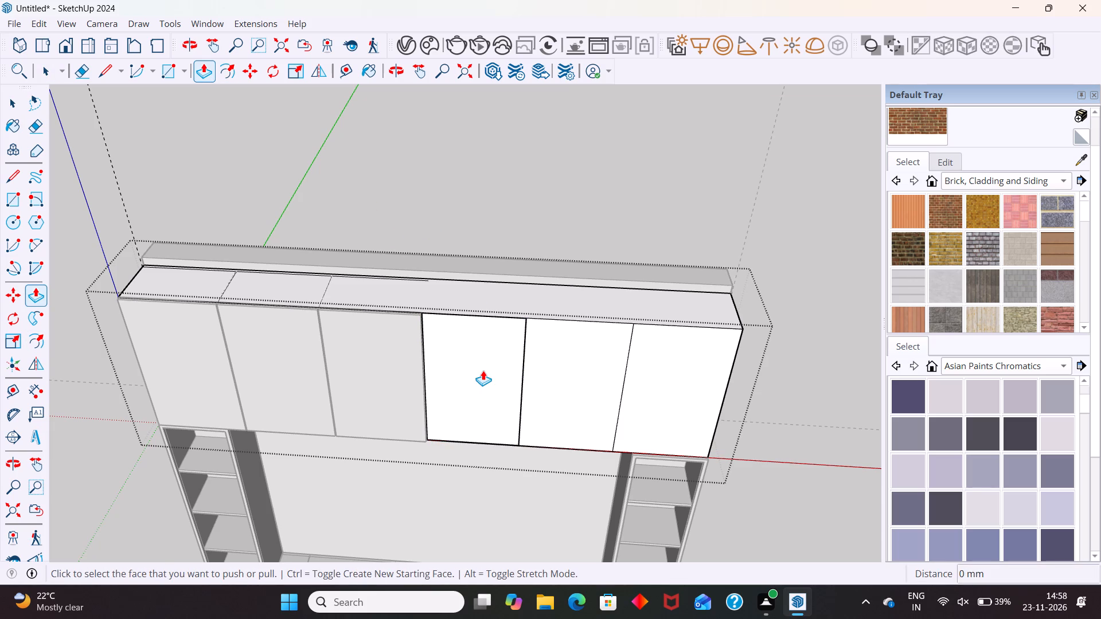
left_click(465, 374)
left_click(124, 208)
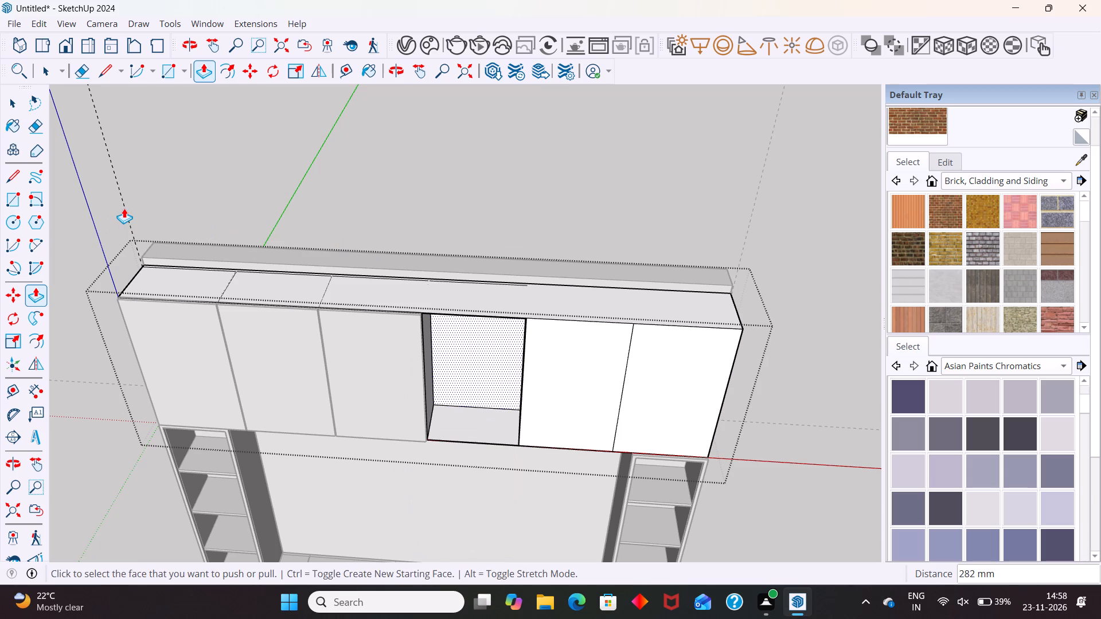
key("space")
left_click(635, 203)
Make a new group and draw a door rectangle corner to corner over the fourth overhead section's front.
right_click(634, 203)
left_click(654, 251)
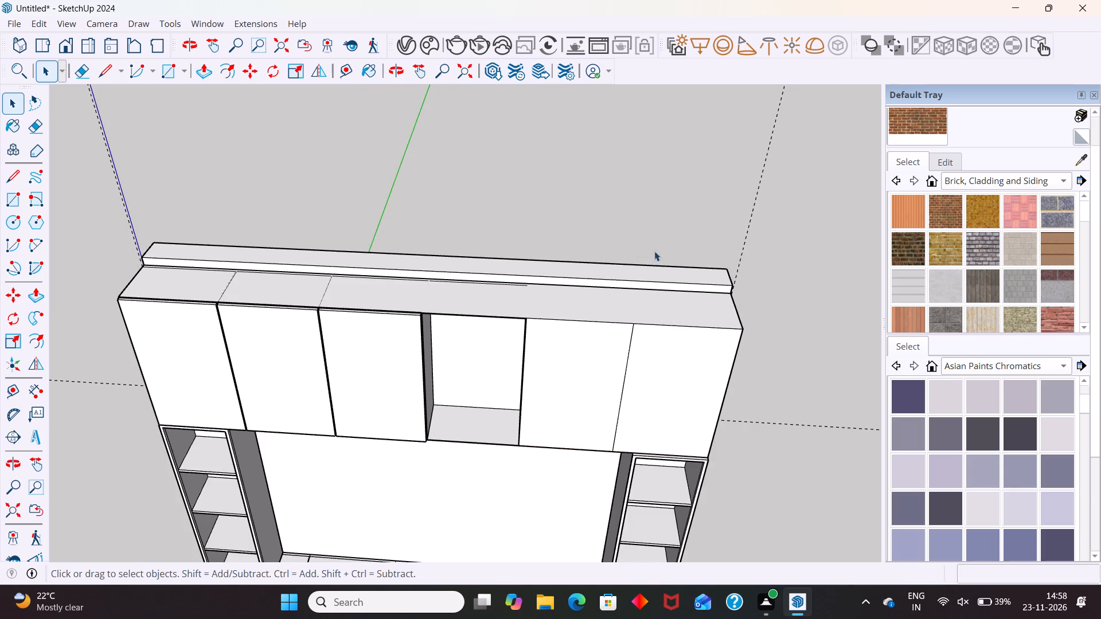
middle_click_drag(544, 397, 557, 295)
scroll(545, 365, "up", 1)
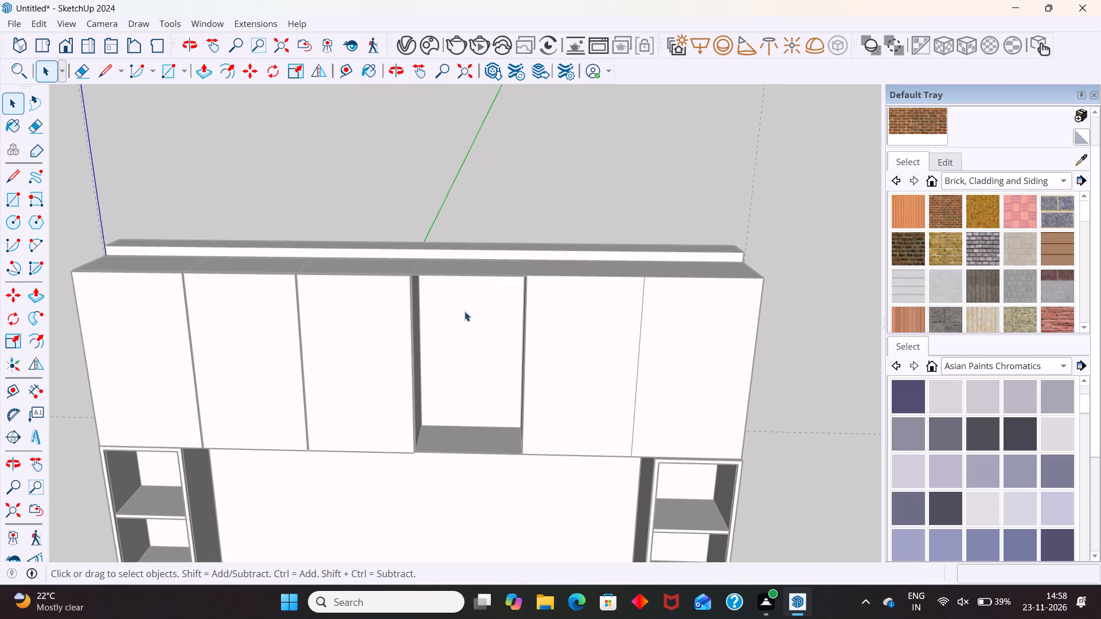
key("r")
scroll(427, 279, "up", 5)
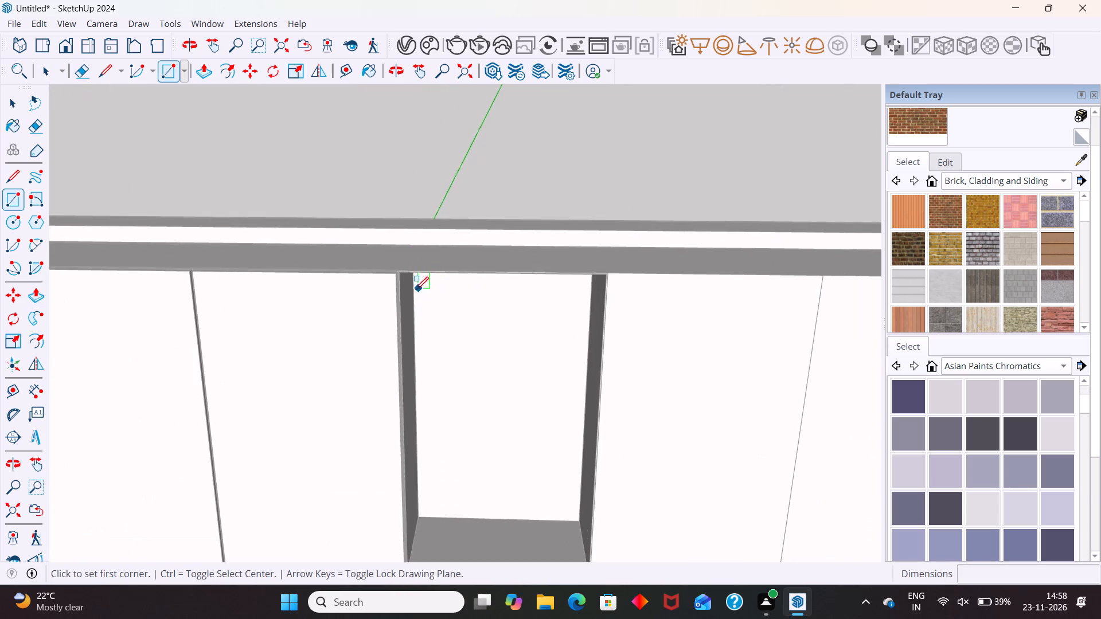
scroll(411, 289, "up", 9)
scroll(381, 234, "up", 4)
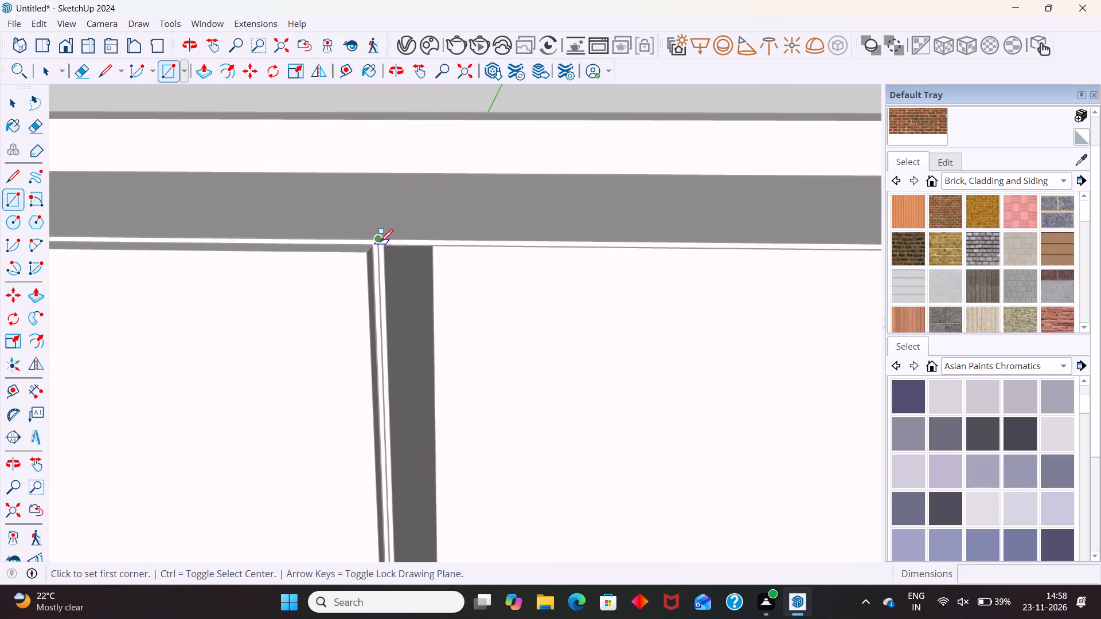
left_click(378, 241)
scroll(412, 234, "down", 12)
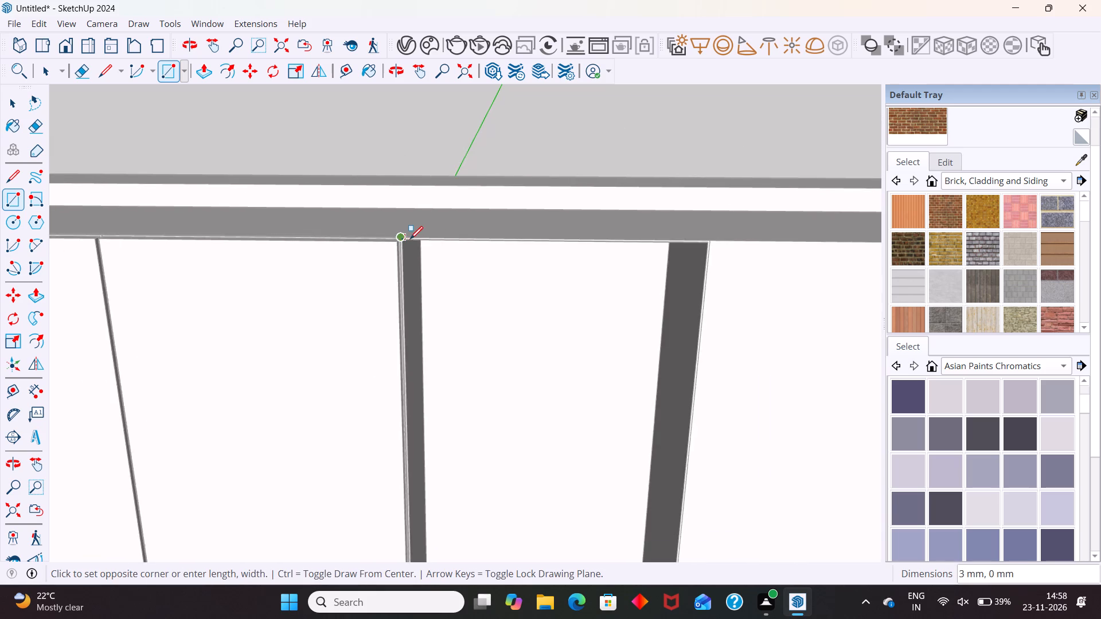
scroll(410, 239, "down", 10)
scroll(494, 432, "up", 7)
scroll(542, 419, "up", 13)
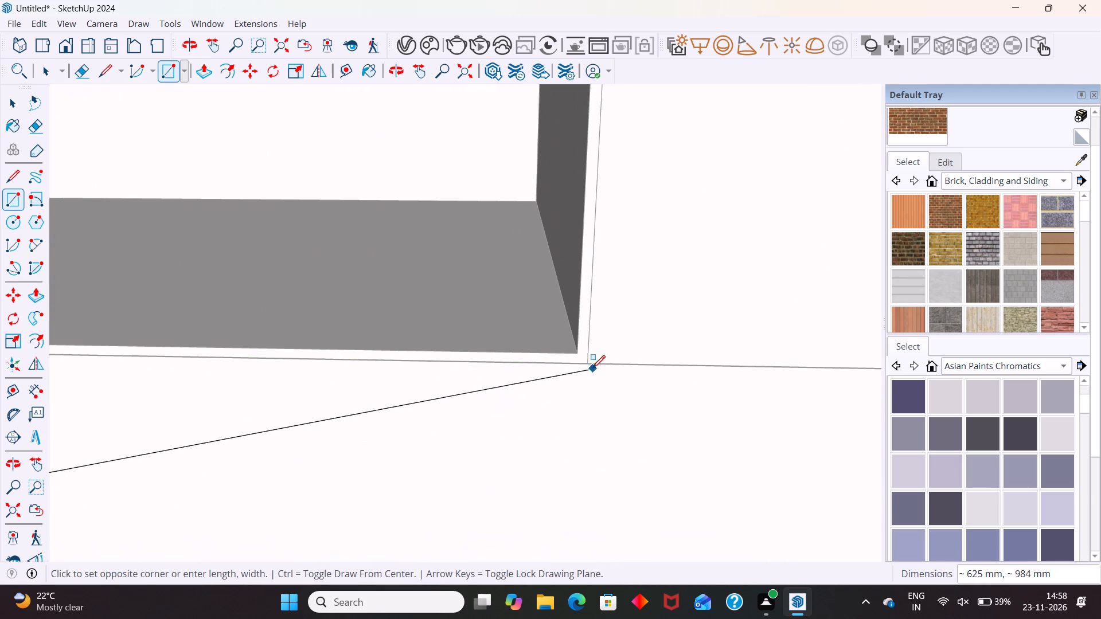
left_click(592, 361)
key("space")
Offset the outline of the fourth overhead door's face inward by 3 mm.
scroll(589, 401, "down", 10)
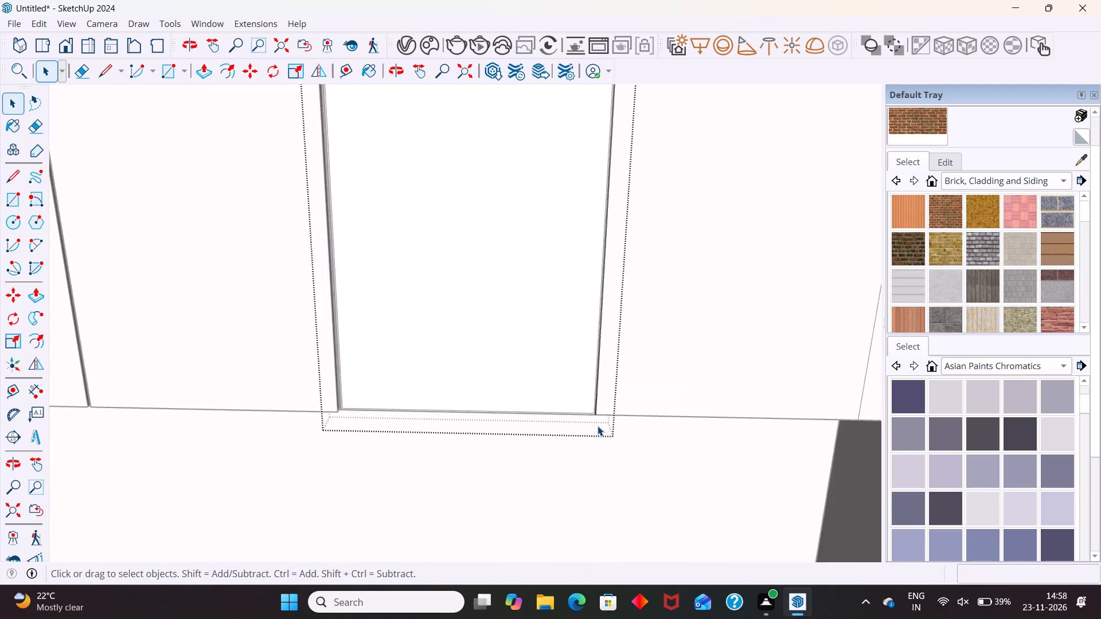
scroll(598, 426, "down", 11)
left_click(539, 350)
key("f")
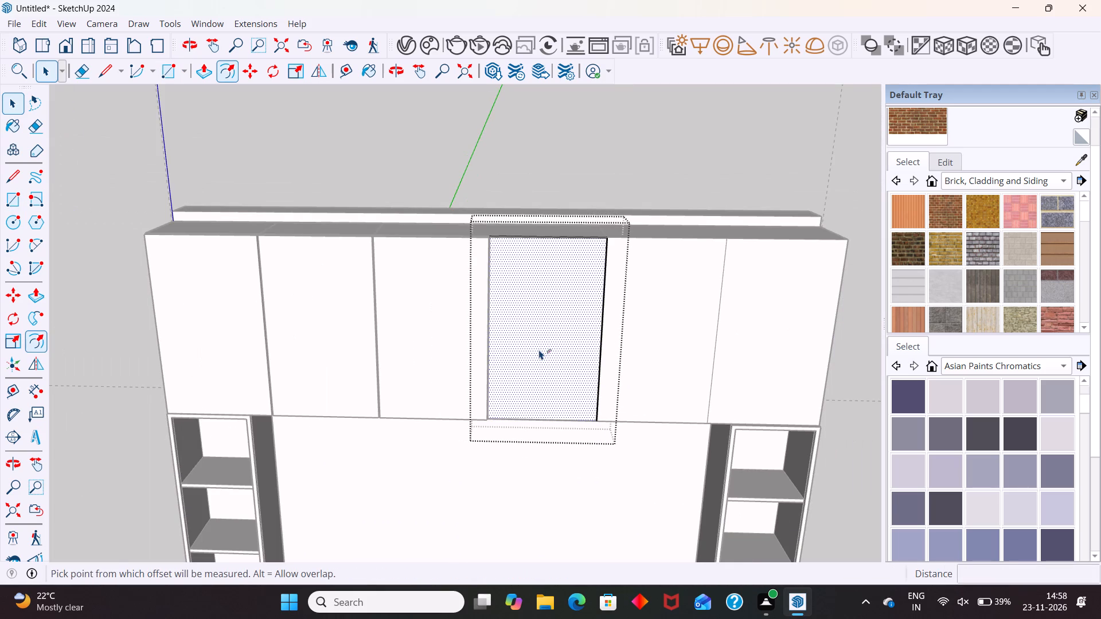
left_click(570, 323)
key("3")
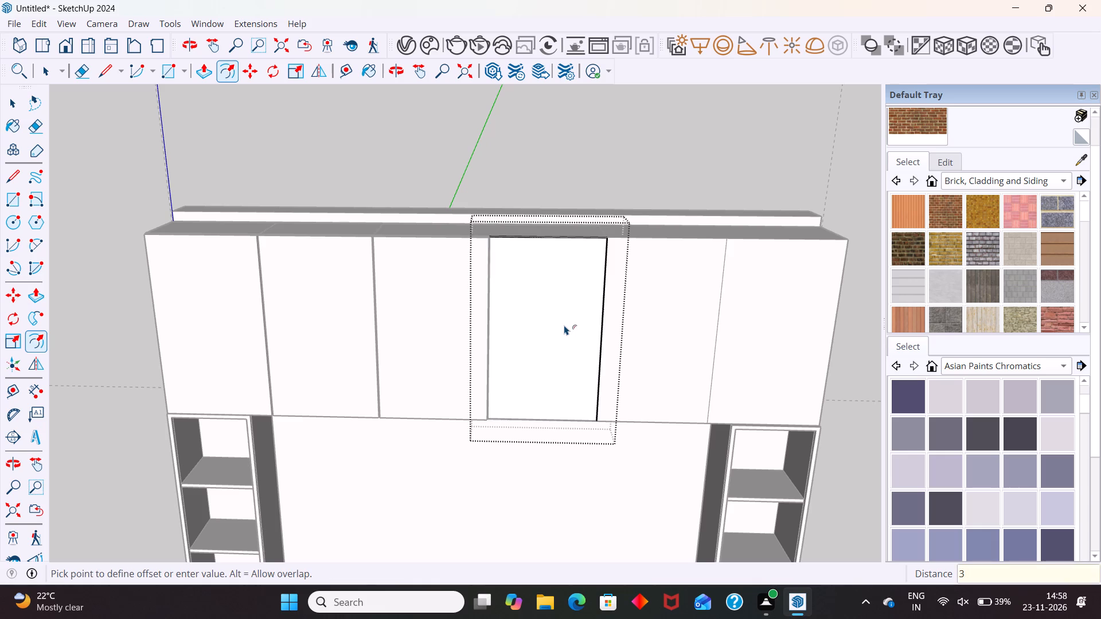
key("Return")
key("space")
Push/Pull the inner face of the fourth overhead door by 18 mm, and close its group.
left_click(555, 330)
key("p")
left_click(555, 330)
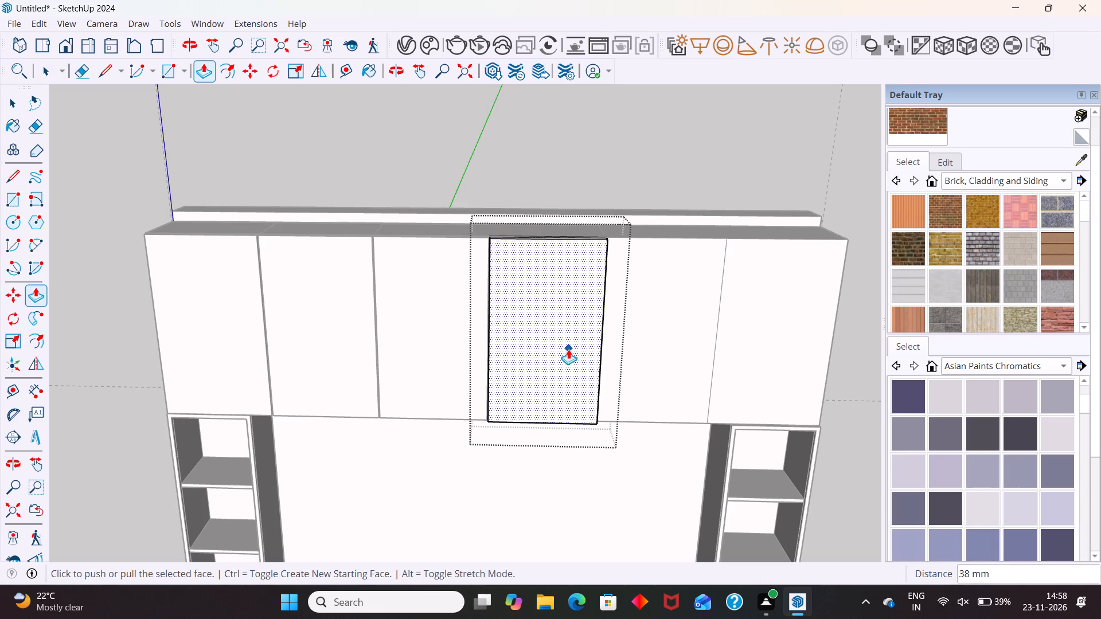
type("18")
key("Return")
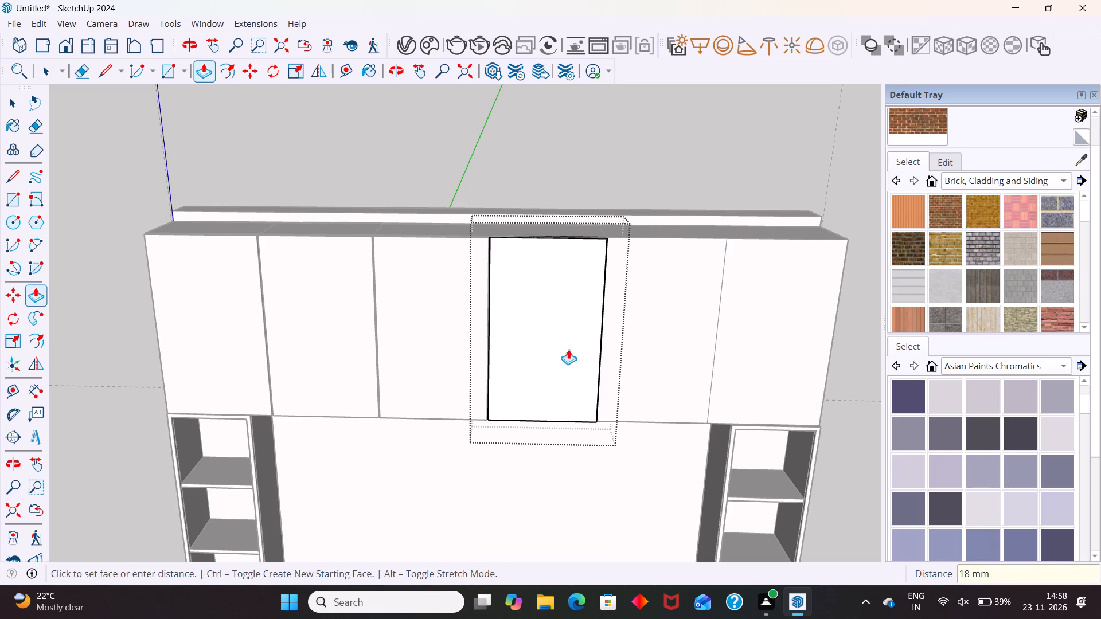
key("space")
scroll(372, 379, "down", 6)
left_click(719, 340)
Open the overhead box group and offset the fifth front section's outline inward by 3 mm.
scroll(541, 326, "up", 5)
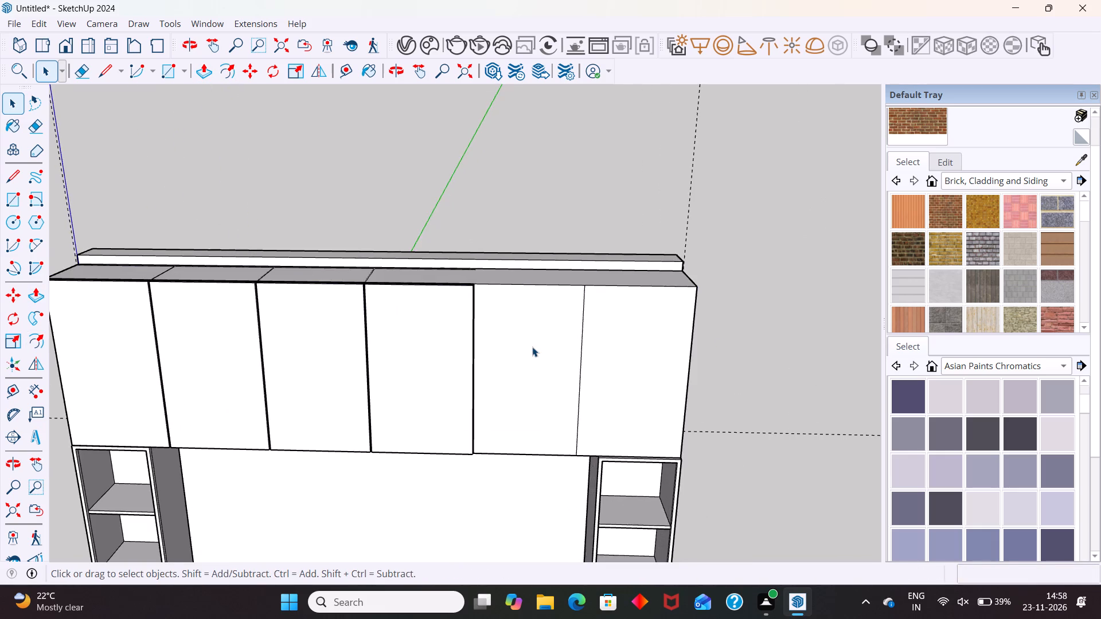
triple_click(532, 347)
left_click(532, 347)
left_click(527, 357)
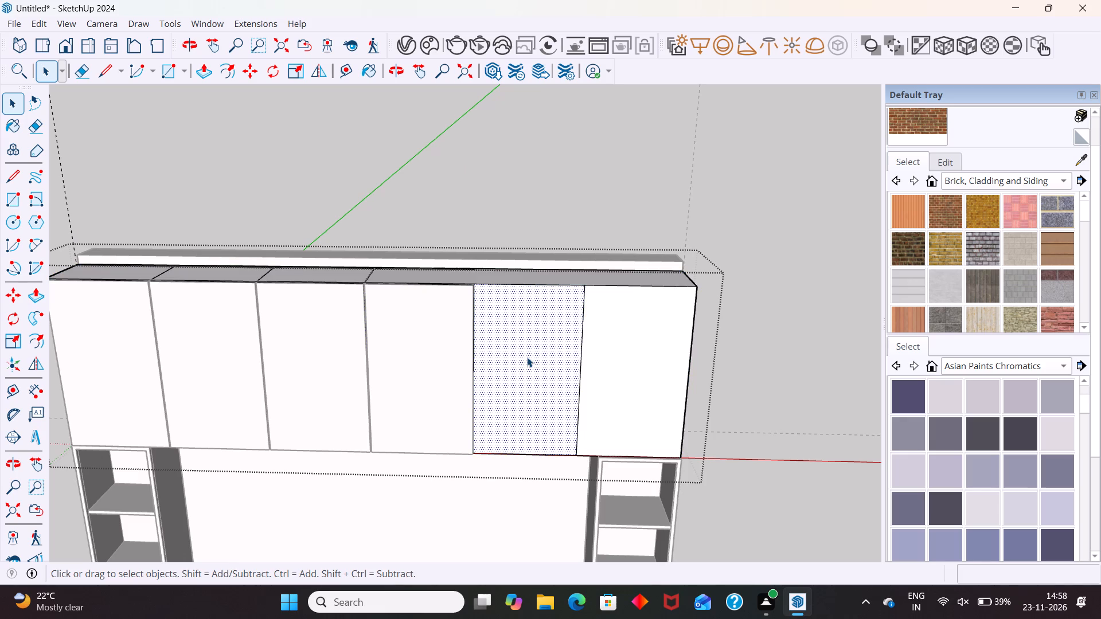
key("f")
left_click(571, 330)
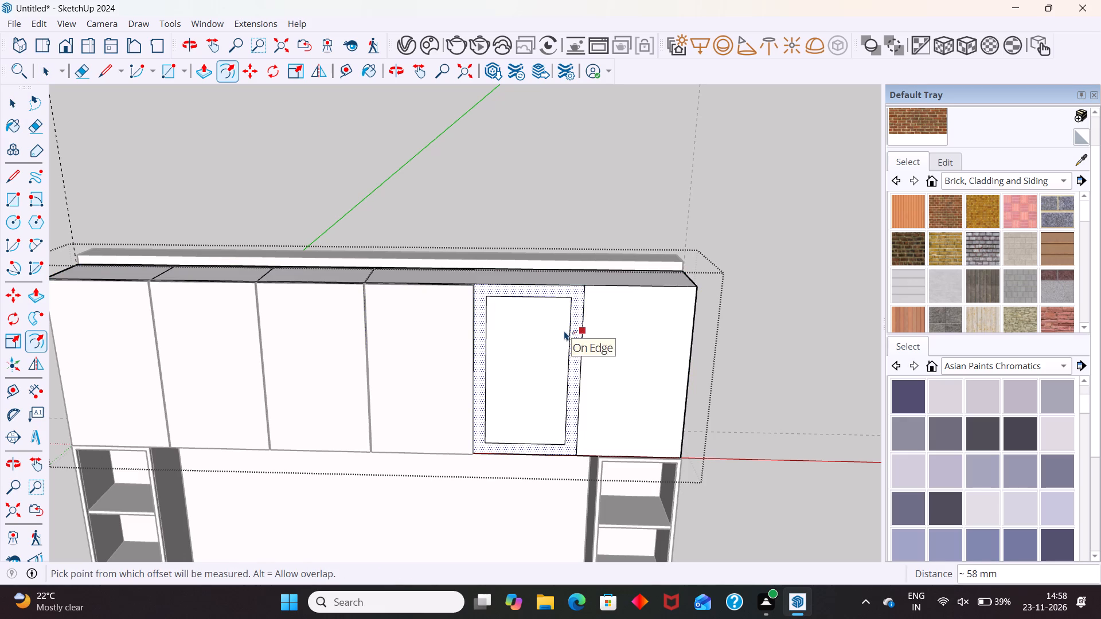
key("3")
key("Return")
key("space")
Push the fifth overhead section's inset face back 282 mm to the rear guide, and close the box group.
left_click(545, 347)
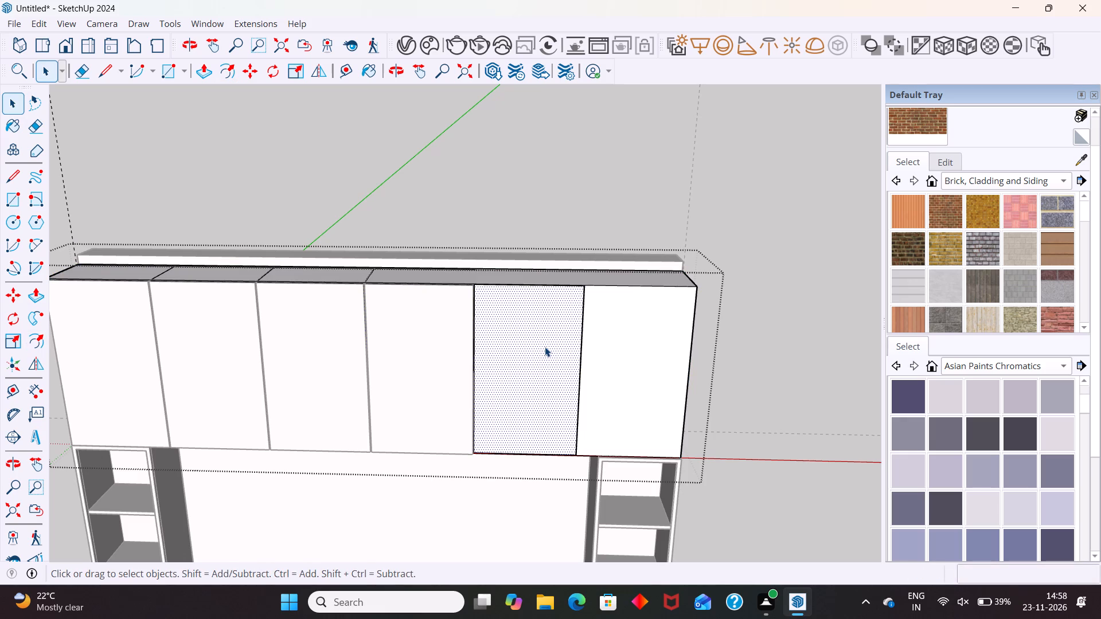
key("p")
left_click(545, 347)
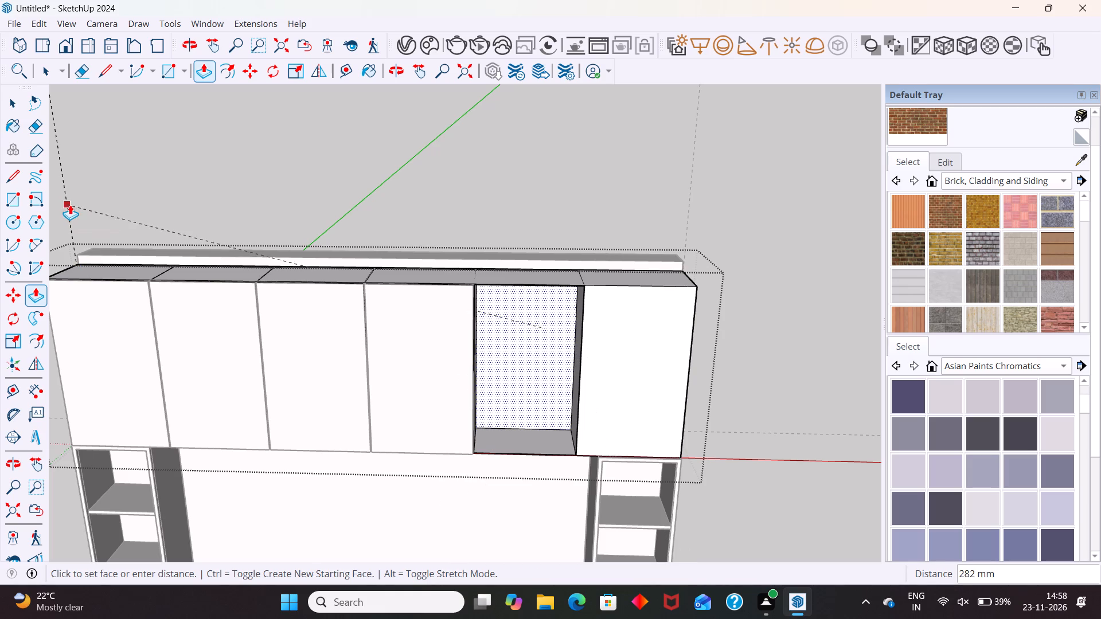
left_click(70, 205)
key("space")
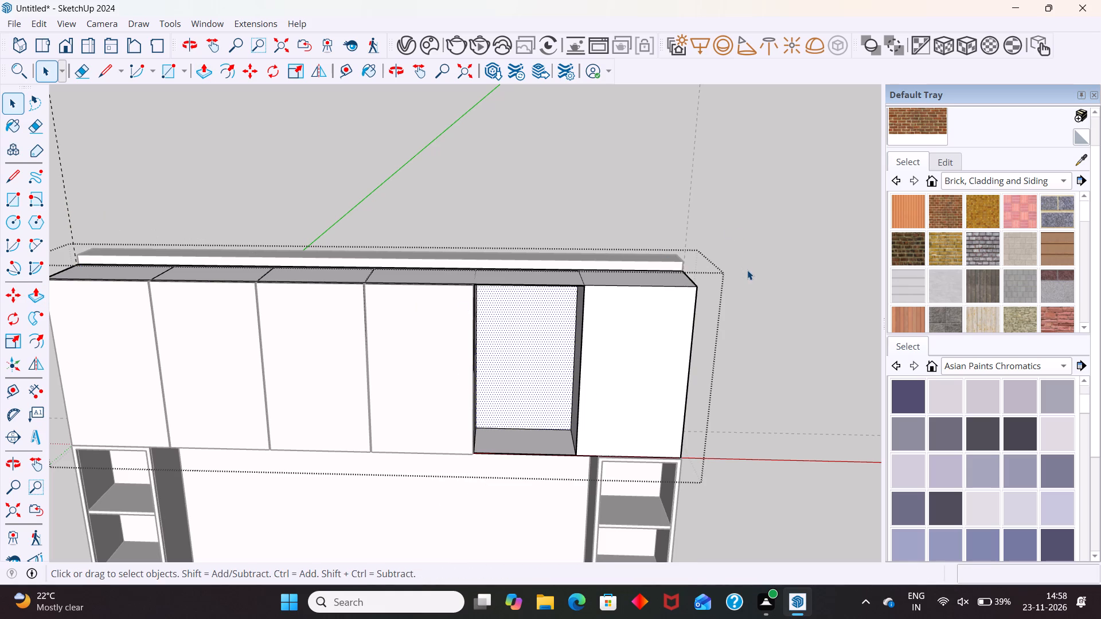
left_click(748, 269)
Make a new group and draw a door rectangle of about 508 by 867 mm over the fifth overhead section's front.
right_click(760, 260)
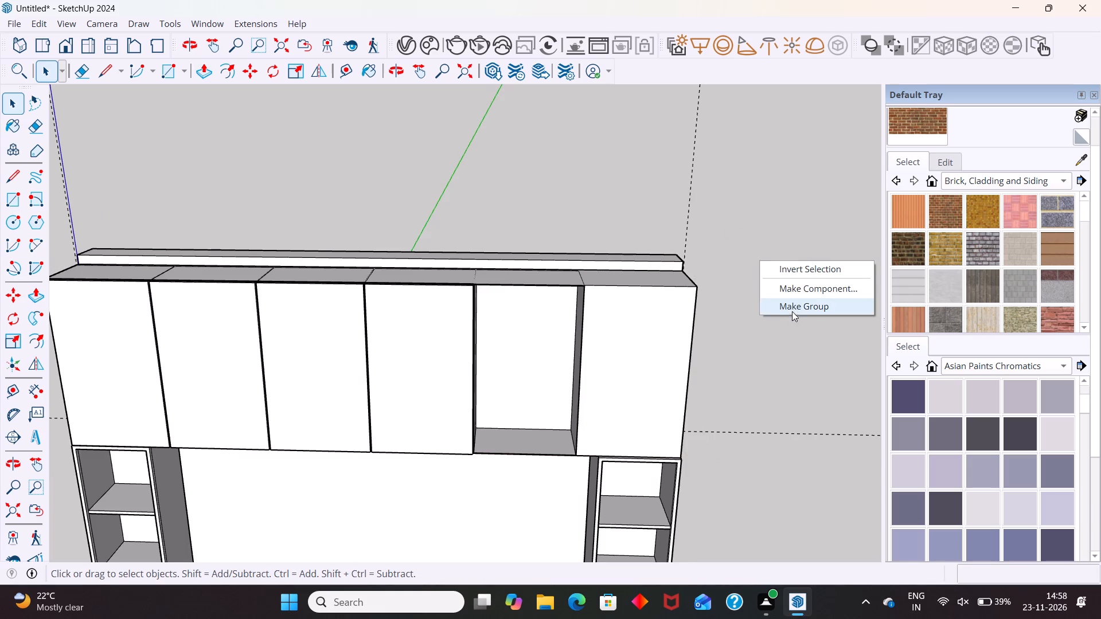
left_click(792, 311)
key("r")
scroll(490, 280, "up", 6)
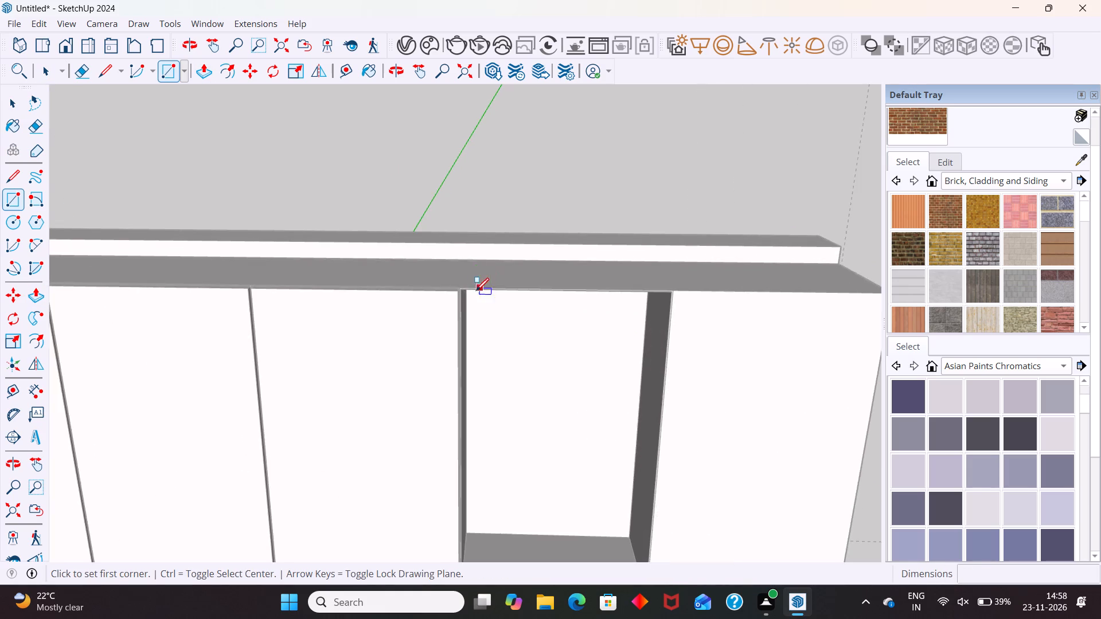
scroll(471, 295, "up", 17)
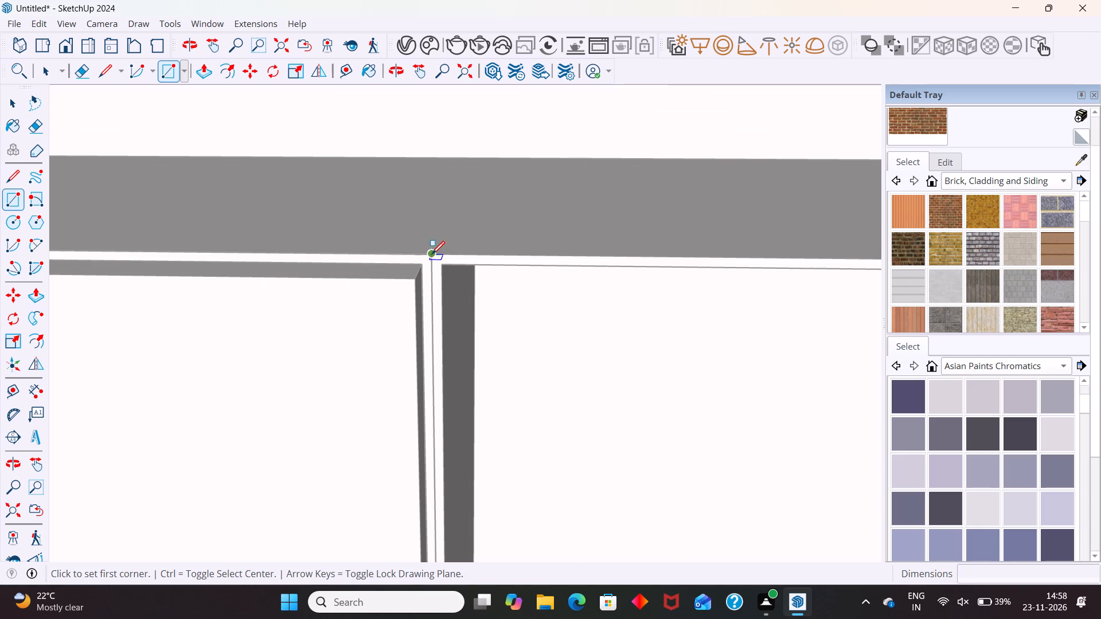
left_click(431, 254)
scroll(448, 266, "down", 20)
scroll(448, 266, "down", 5)
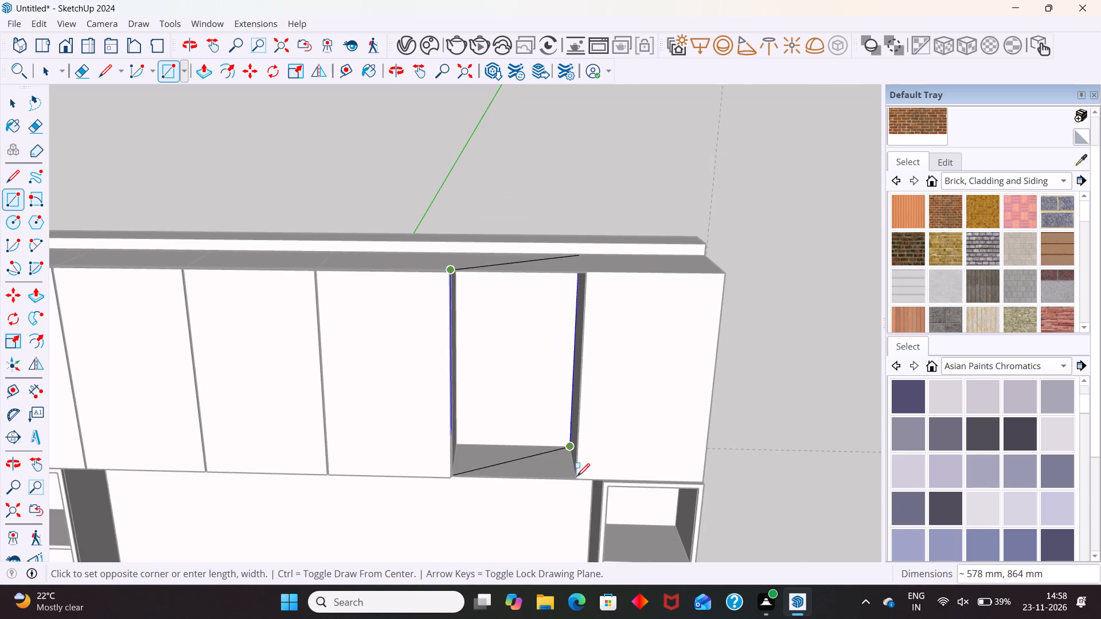
scroll(577, 478, "up", 20)
scroll(577, 478, "up", 1)
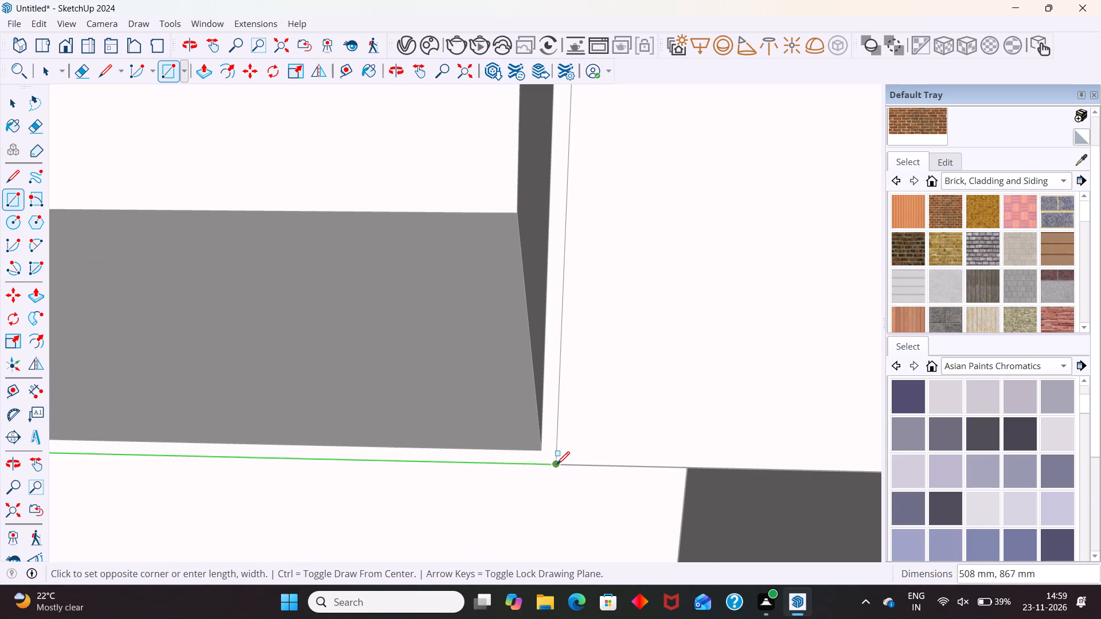
left_click(557, 464)
key("space")
Offset the outline of the fifth overhead door's face inward by 3 mm.
scroll(574, 475, "down", 20)
scroll(574, 475, "down", 3)
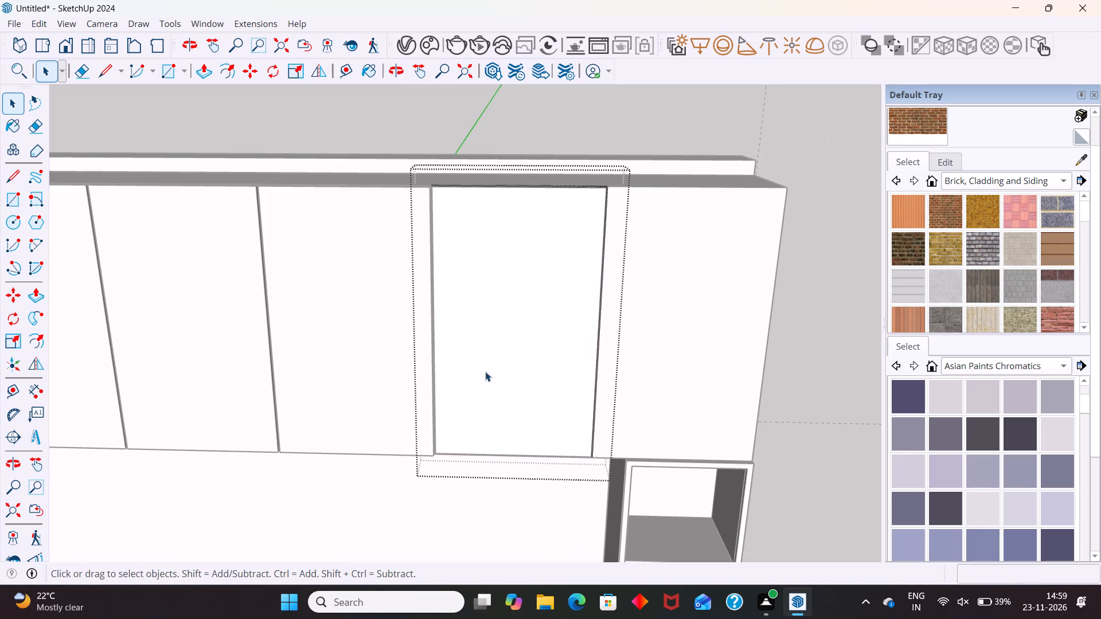
left_click(483, 355)
key("f")
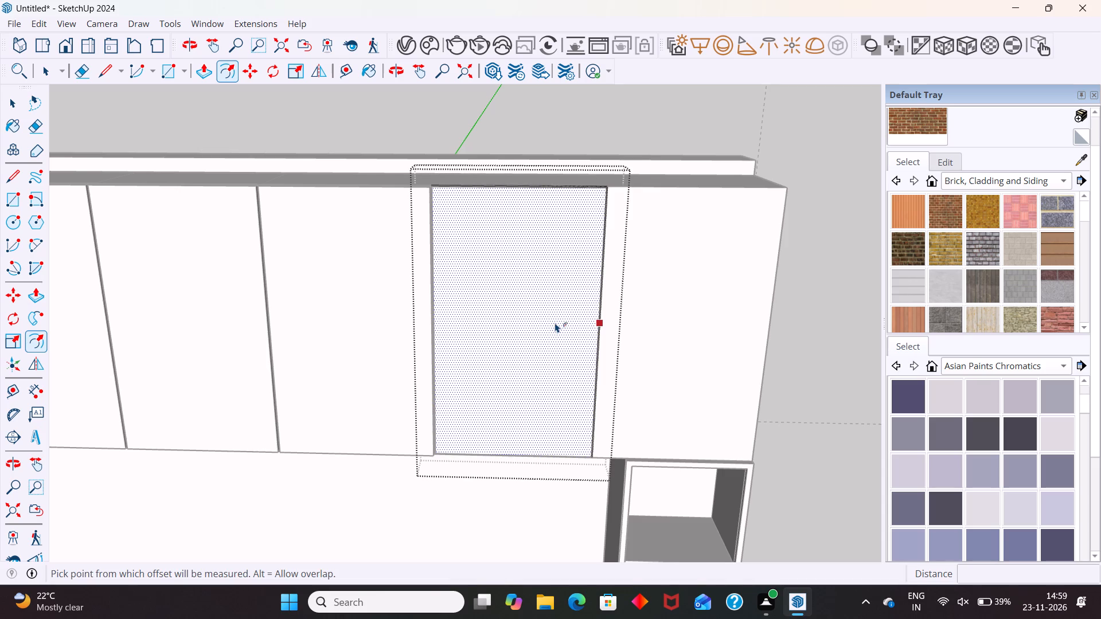
left_click(555, 323)
key("3")
key("Return")
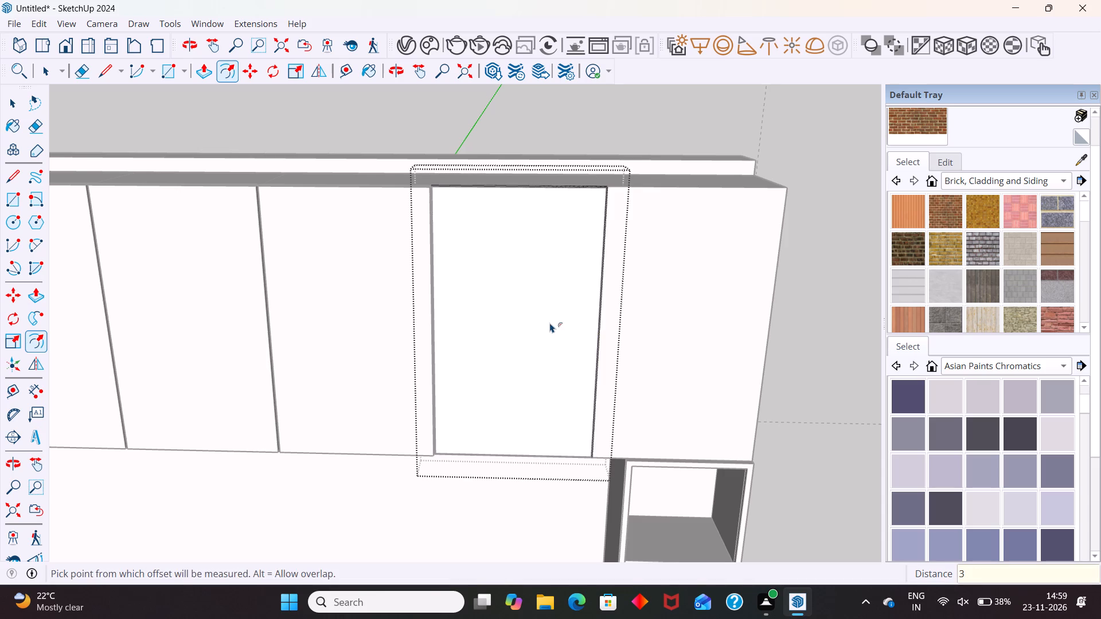
key("space")
Push/Pull the inner face of the fifth overhead door by 18 mm, and close its group.
left_click(521, 323)
key("p")
left_click(521, 323)
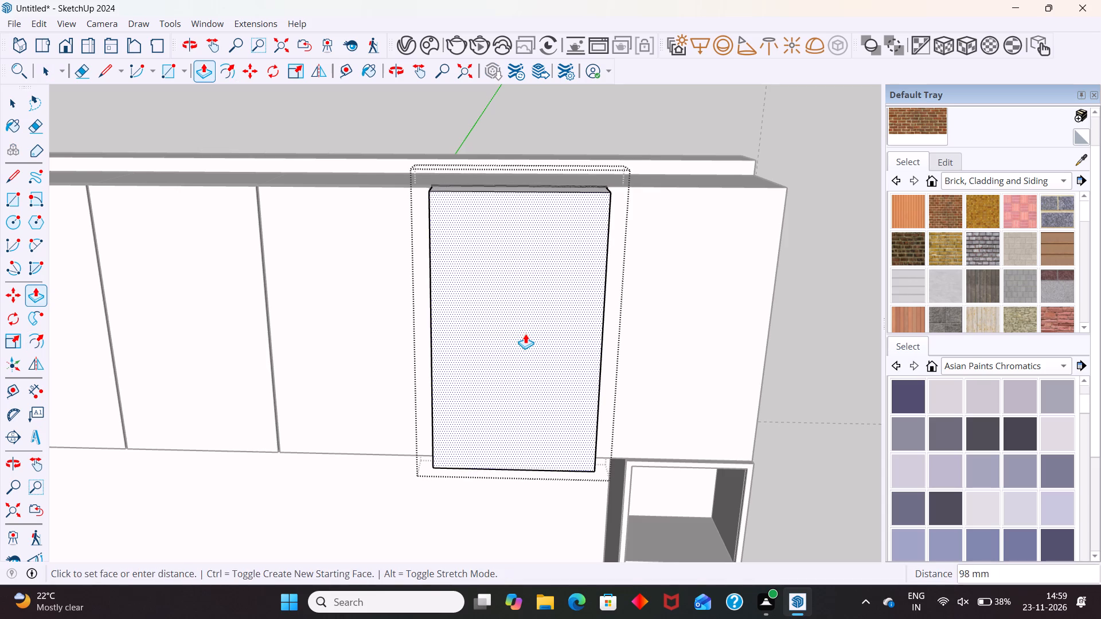
type("18")
key("Return")
key("space")
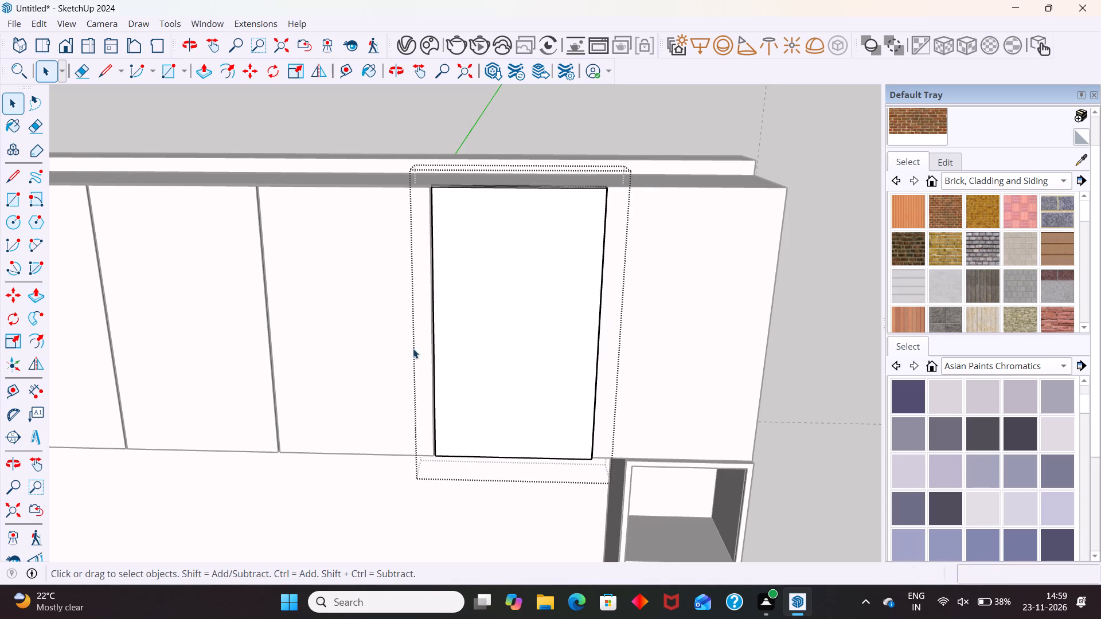
scroll(405, 344, "down", 6)
left_click(724, 319)
Open the overhead box group and offset the sixth front section's outline inward by 3 mm.
double_click(569, 285)
left_click(567, 289)
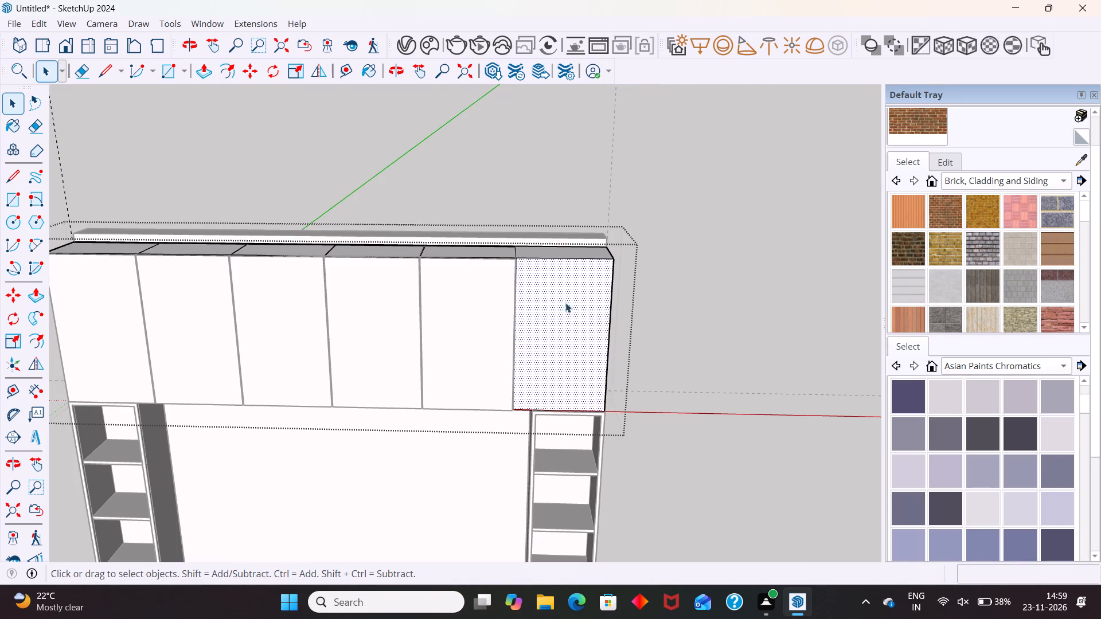
key("f")
left_click(616, 321)
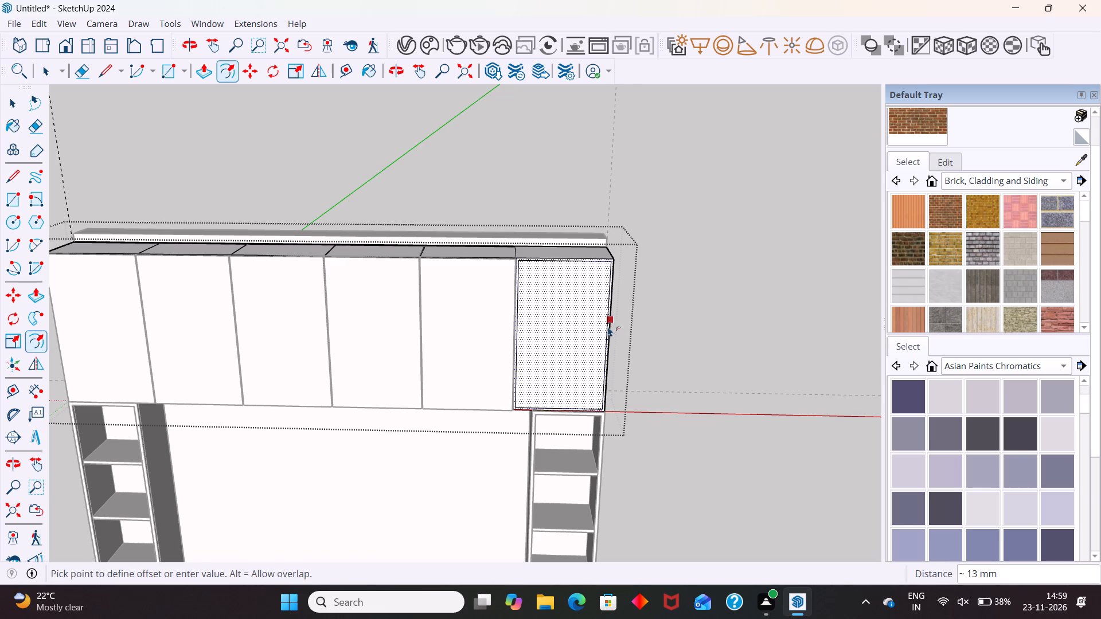
key("3")
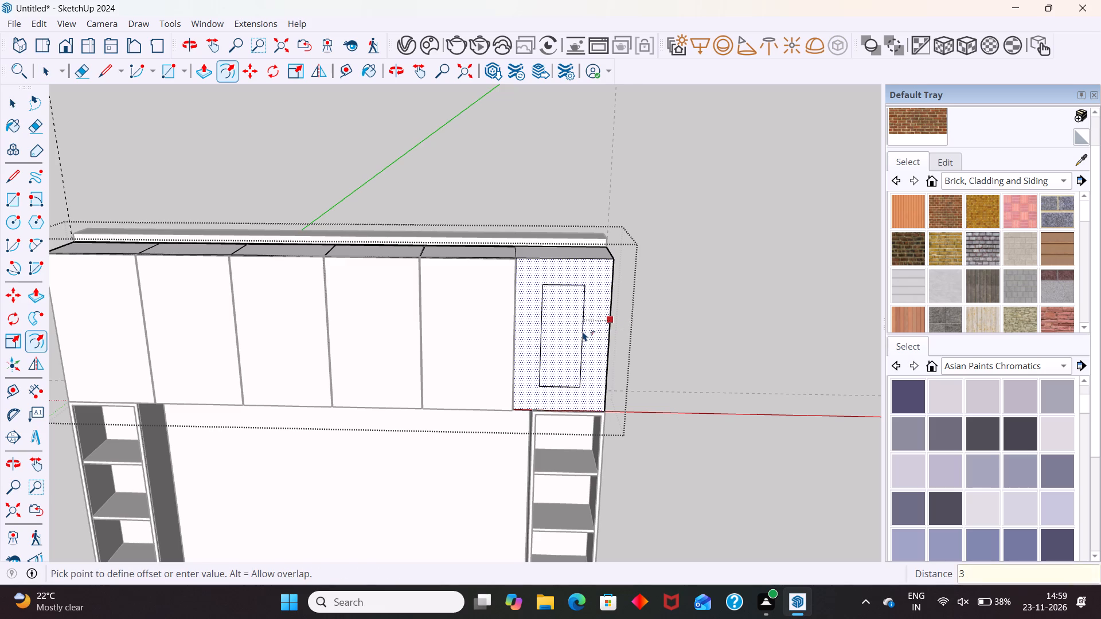
key("Return")
key("space")
Push the sixth overhead section's inset face back 282 mm to the rear guide, and close the box group.
left_click(553, 336)
key("p")
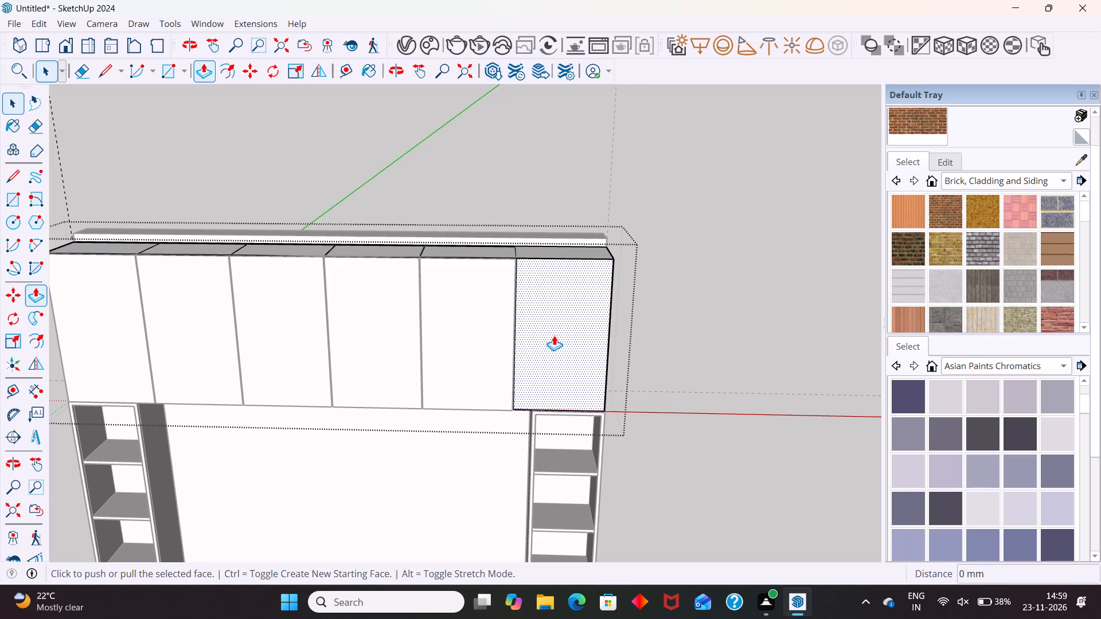
key("Return")
left_click(554, 335)
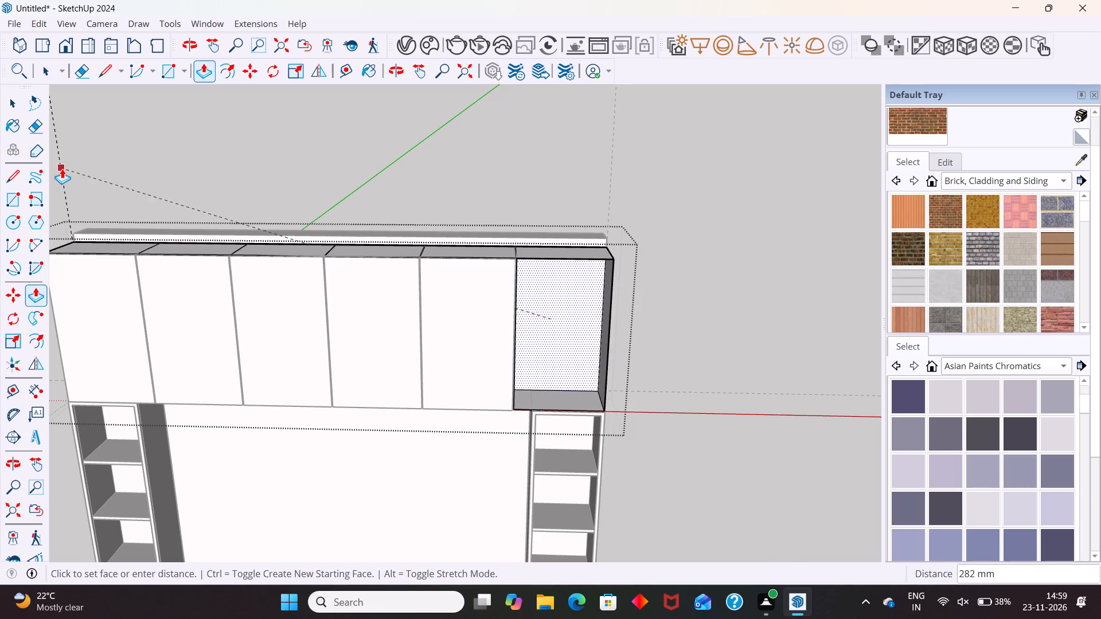
left_click(62, 170)
key("space")
left_click(727, 283)
Make a new group and draw an 867 by 508 mm door rectangle over the front of the sixth overhead section.
right_click(727, 283)
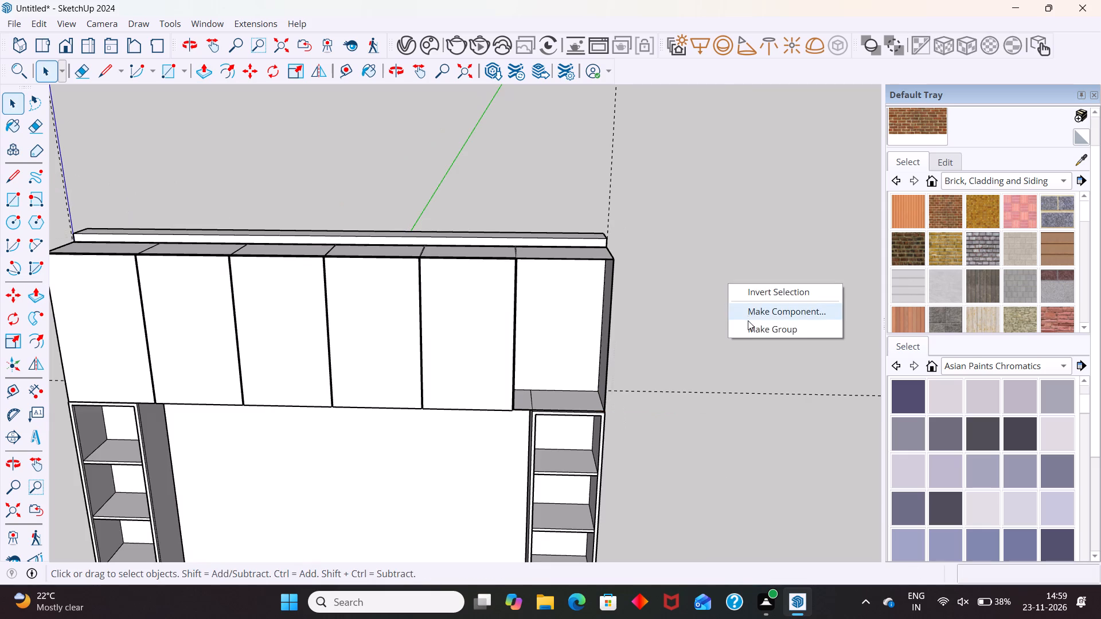
left_click(749, 326)
key("r")
scroll(504, 255, "up", 10)
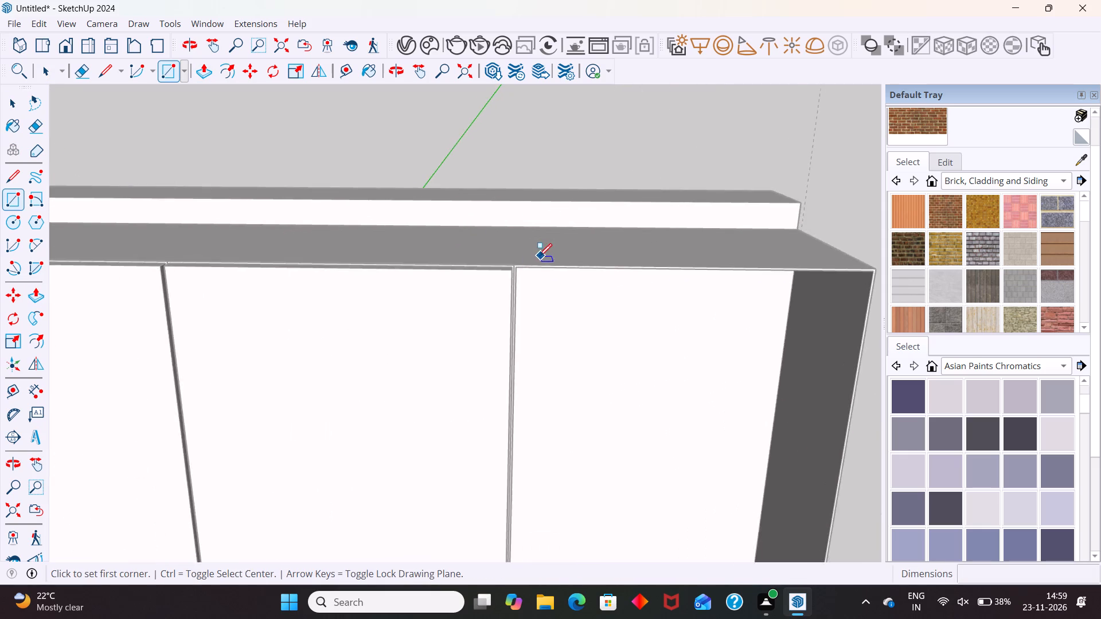
scroll(539, 256, "up", 14)
scroll(502, 234, "down", 2)
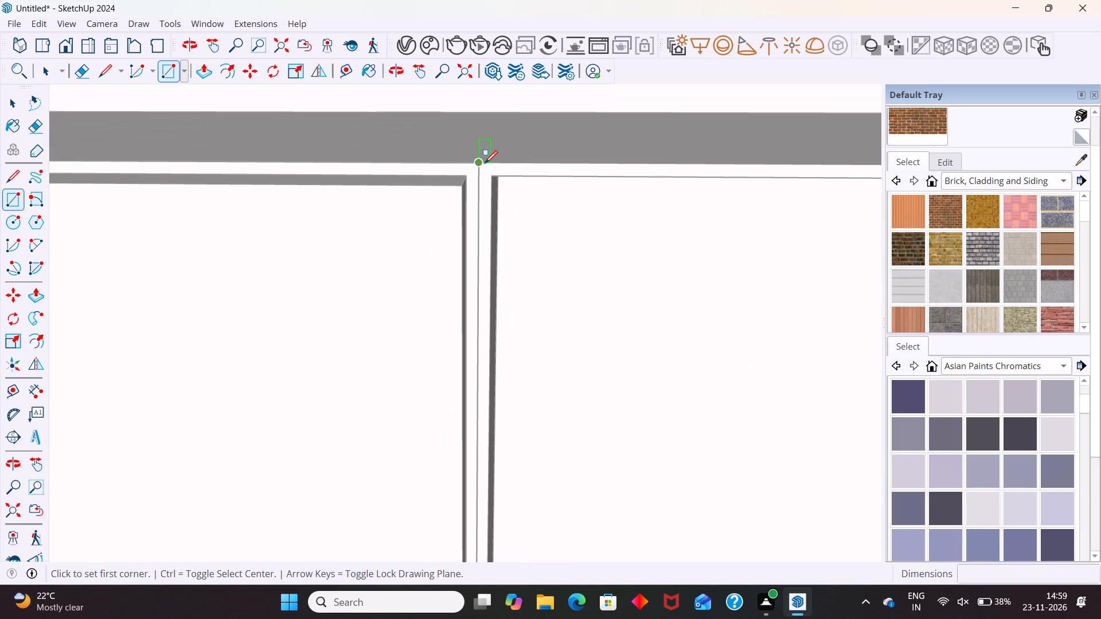
left_click(482, 164)
scroll(528, 192, "down", 20)
scroll(528, 192, "down", 1)
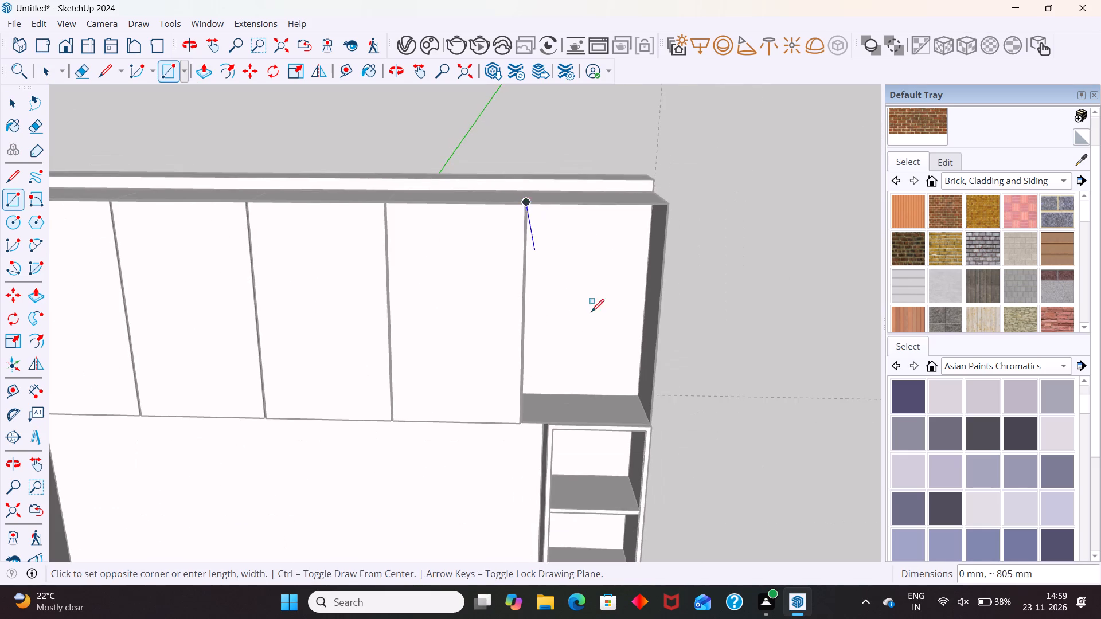
scroll(649, 399, "up", 15)
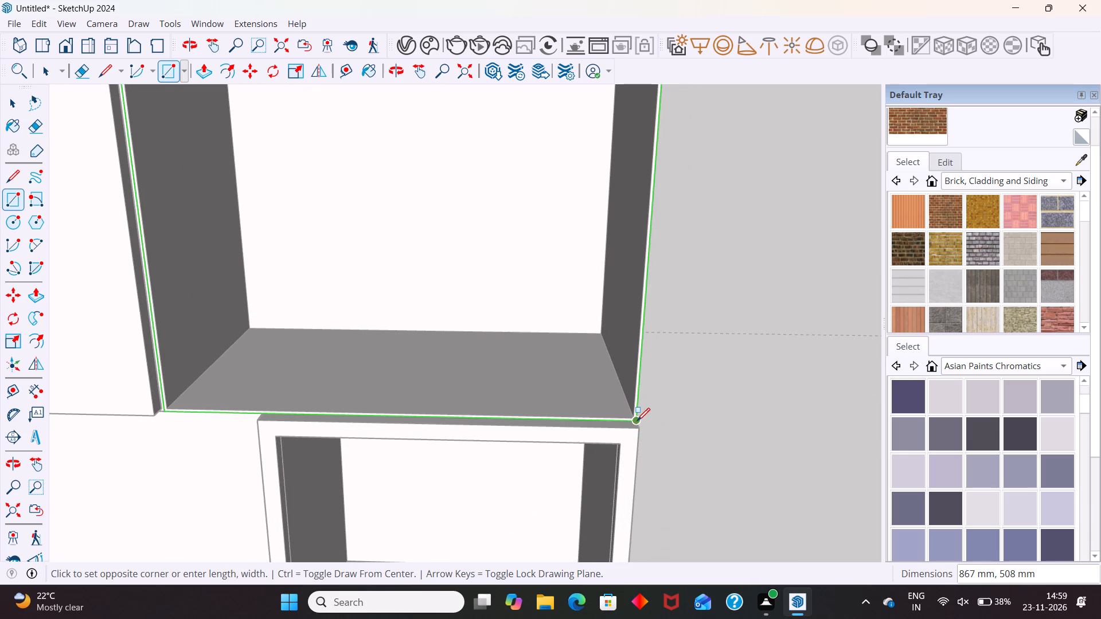
left_click(637, 421)
key("space")
scroll(642, 425, "down", 18)
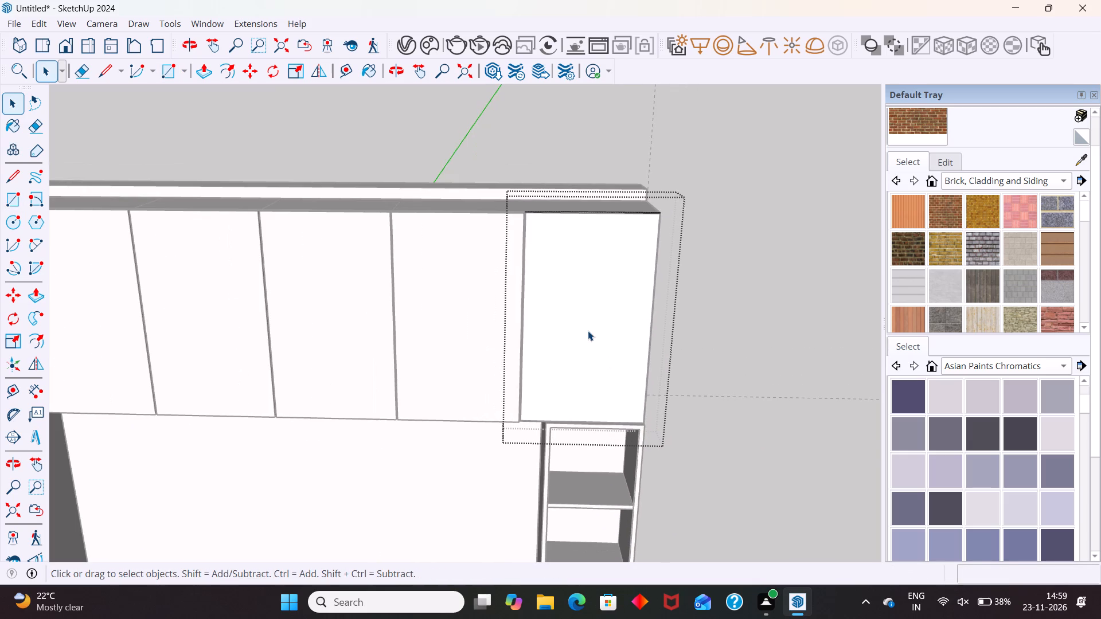
Offset the outline of the sixth overhead door's face inward by 3 mm.
left_click(588, 325)
key("f")
left_click(633, 304)
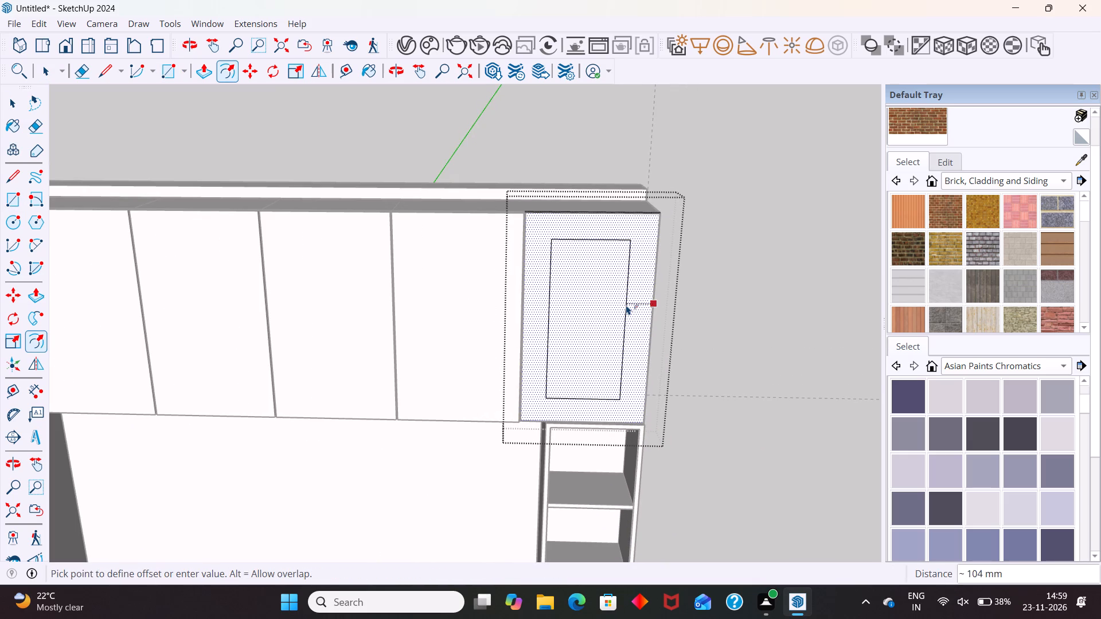
key("3")
key("Return")
key("space")
Push/Pull the inner face of the sixth overhead door by 18 mm, and close its group.
left_click(600, 303)
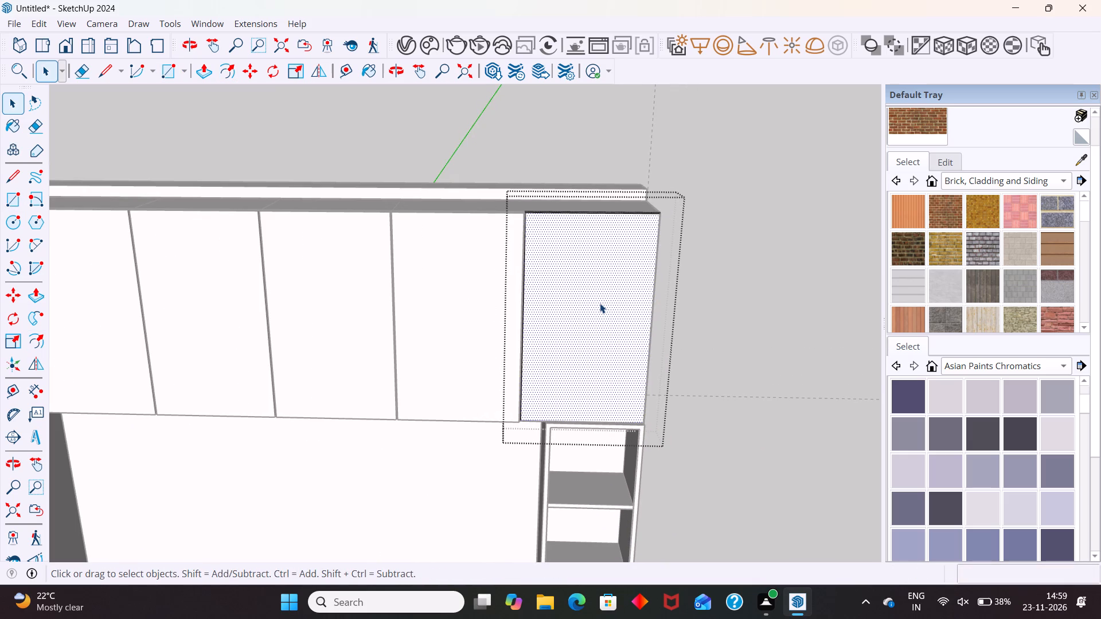
key("p")
left_click(600, 303)
type("17")
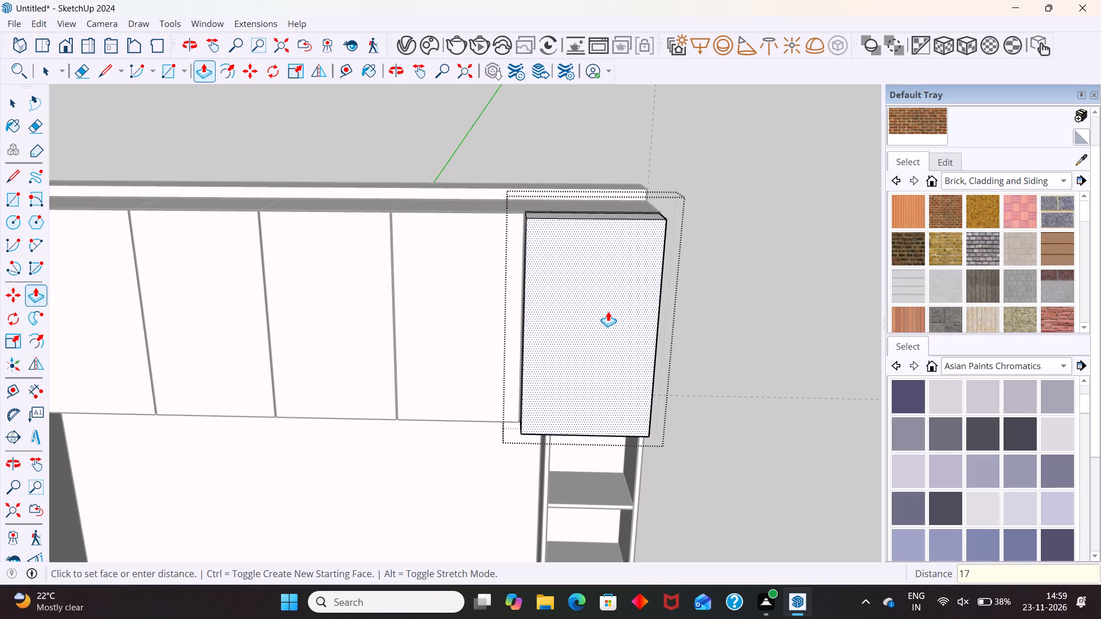
key("BackSpace")
key("8")
key("Return")
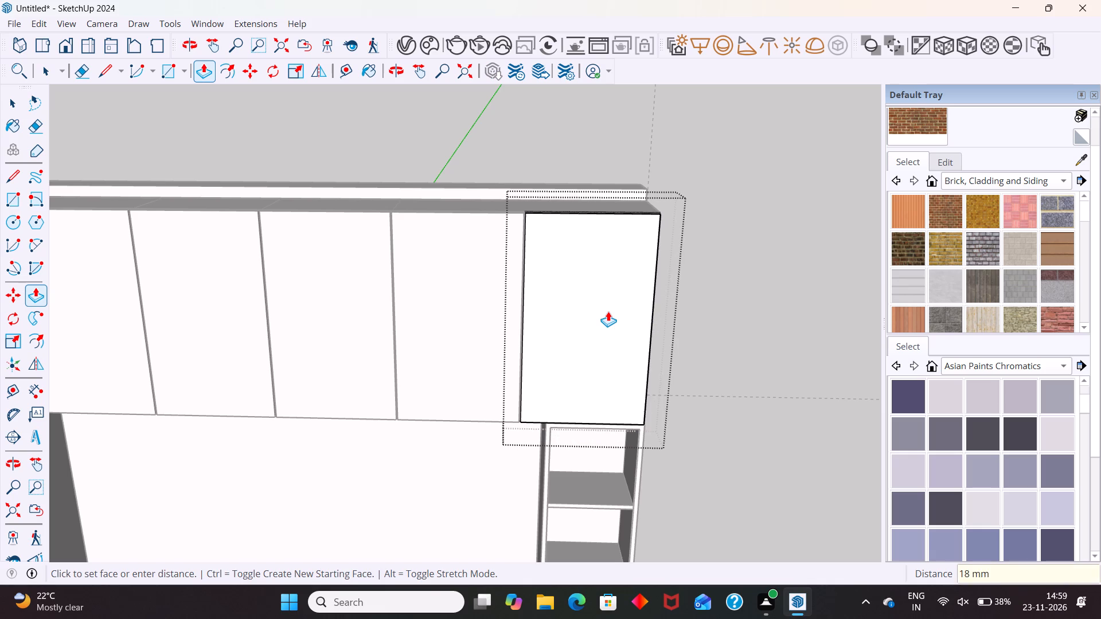
key("space")
left_click(724, 273)
Delete all guide lines from the model.
scroll(626, 253, "down", 14)
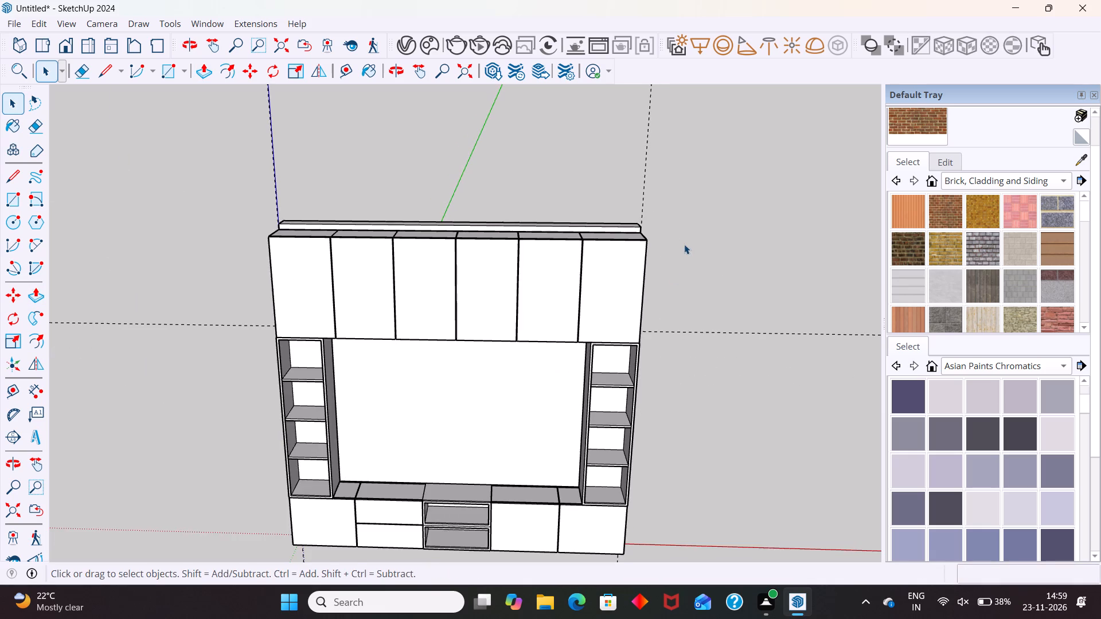
scroll(685, 244, "down", 2)
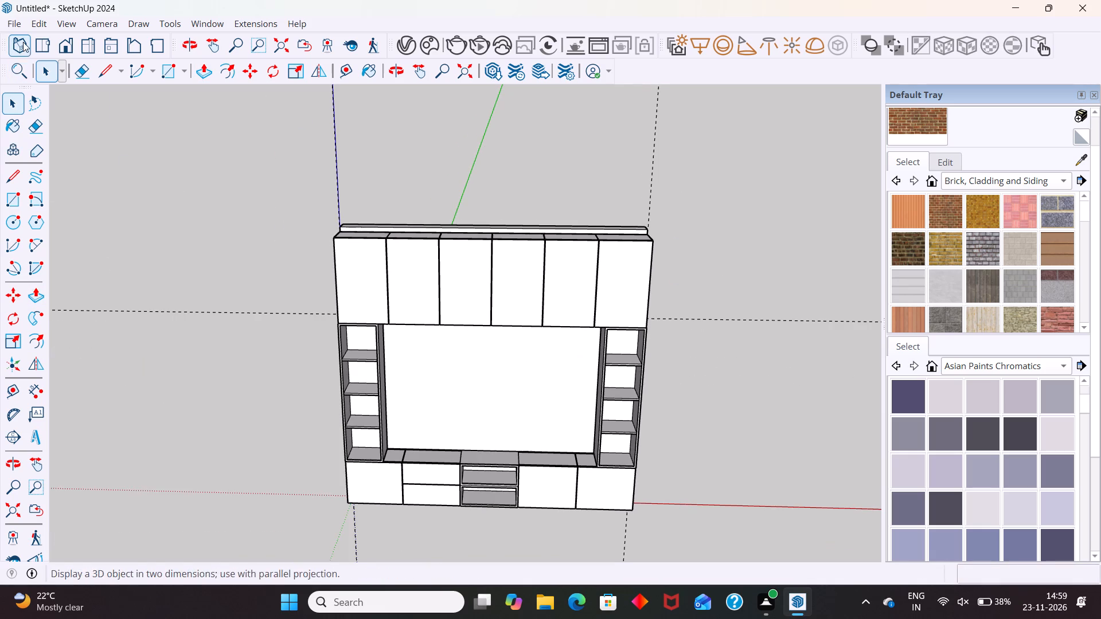
left_click(17, 21)
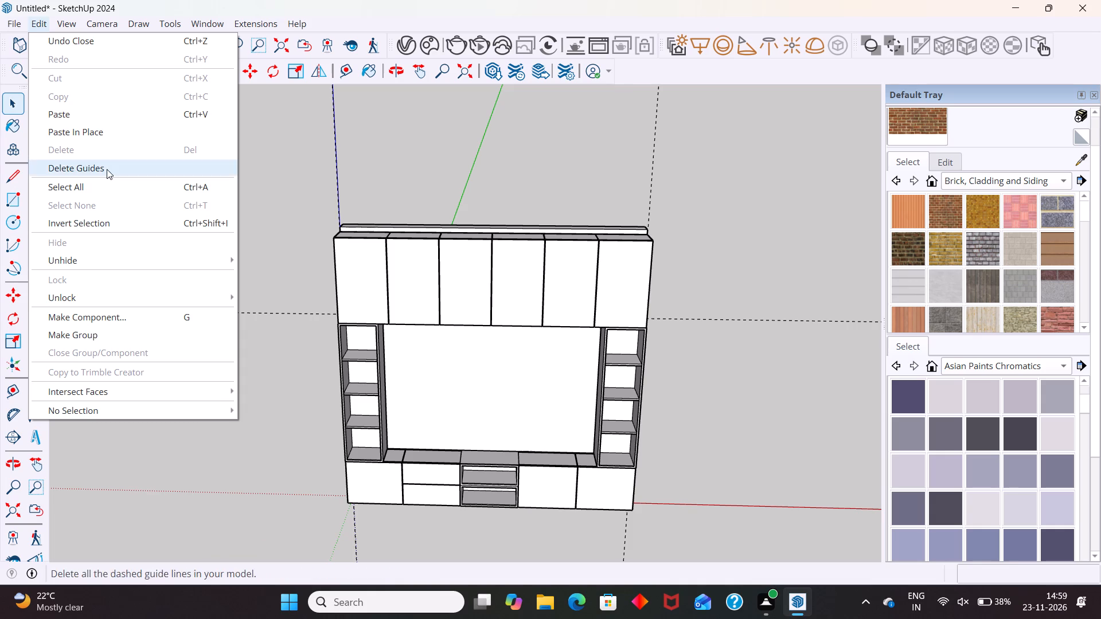
left_click(107, 169)
Examine the whole wall unit from the front, checking the overhead doors, end boxes, central panel and base sections.
scroll(626, 295, "down", 3)
middle_click_drag(622, 377, 546, 367)
middle_click_drag(536, 335, 581, 294)
middle_click_drag(468, 396, 510, 388)
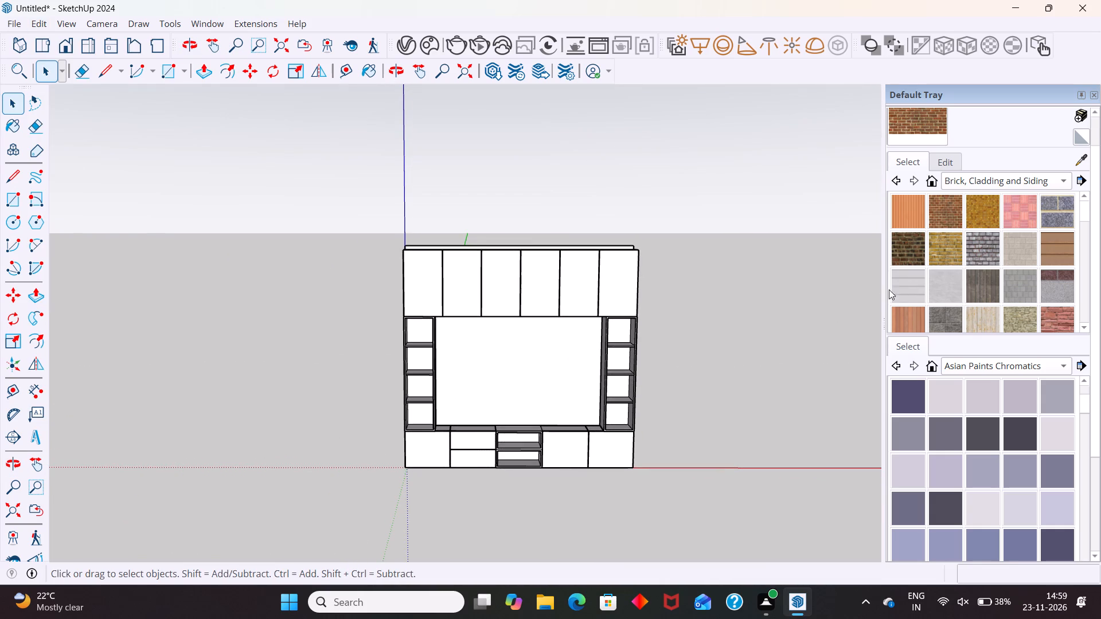
scroll(653, 238, "up", 4)
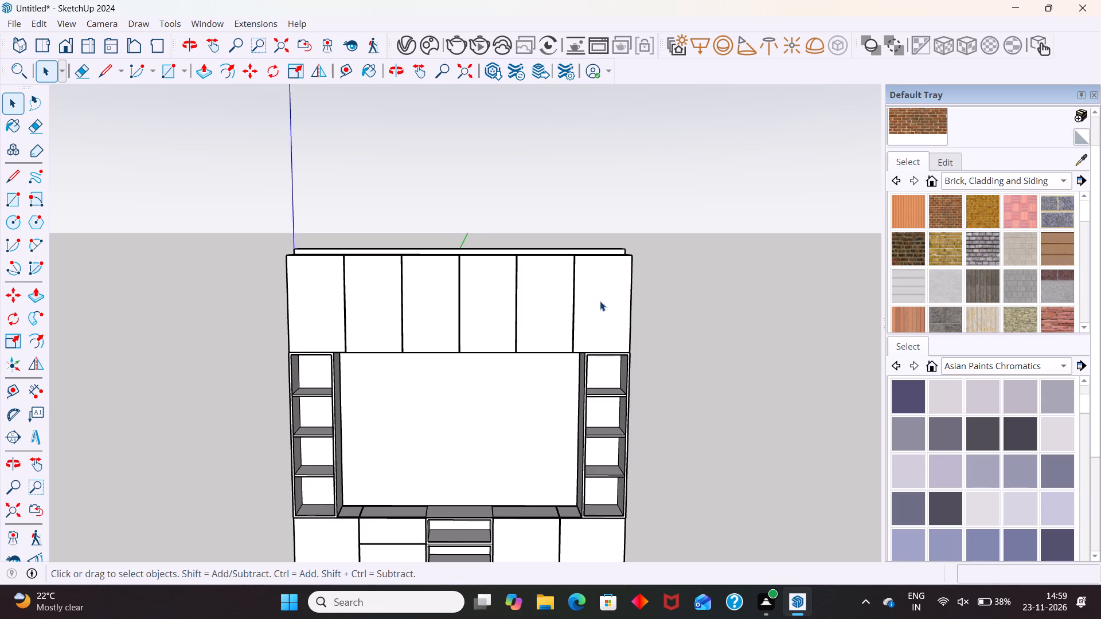
scroll(600, 301, "up", 1)
scroll(599, 301, "down", 4)
middle_click_drag(471, 491, 464, 506)
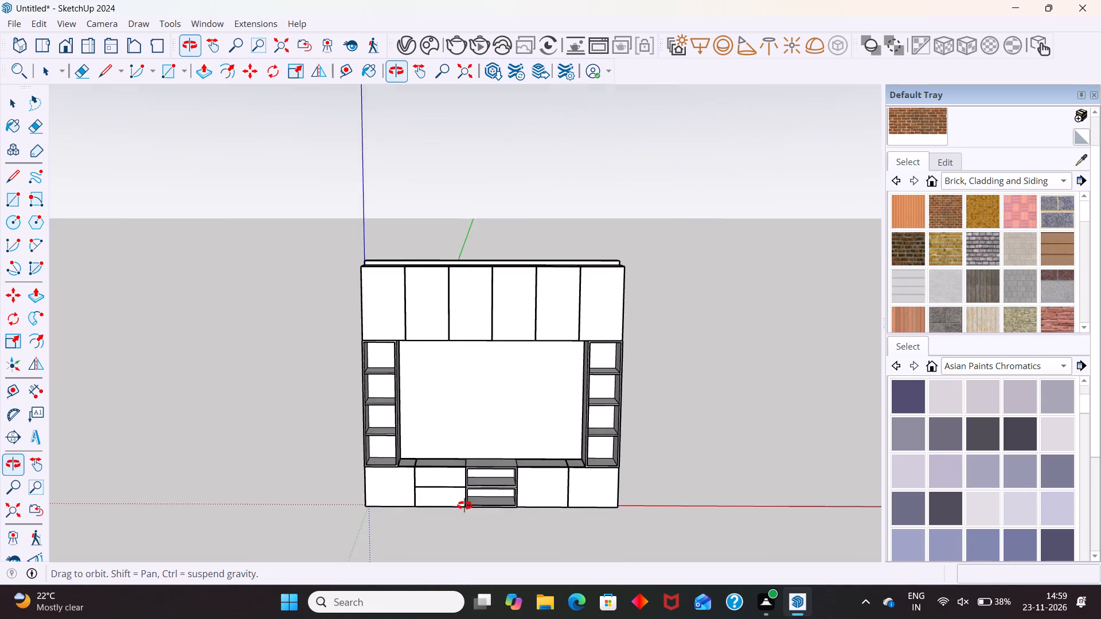
middle_click_drag(464, 506, 454, 513)
scroll(567, 473, "up", 10)
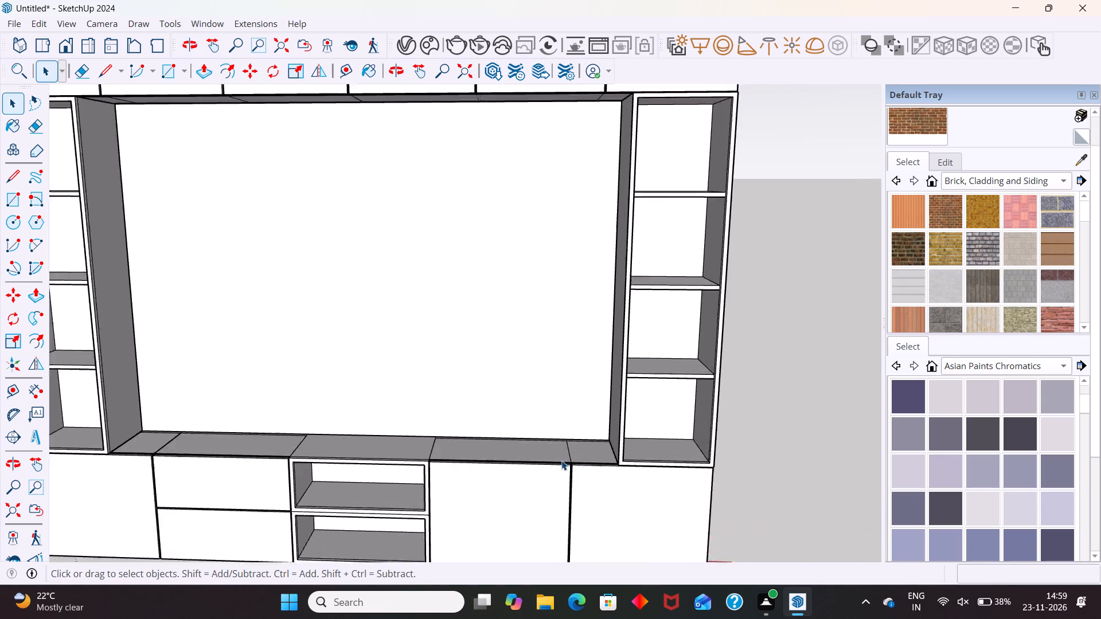
scroll(561, 460, "up", 2)
scroll(673, 368, "down", 5)
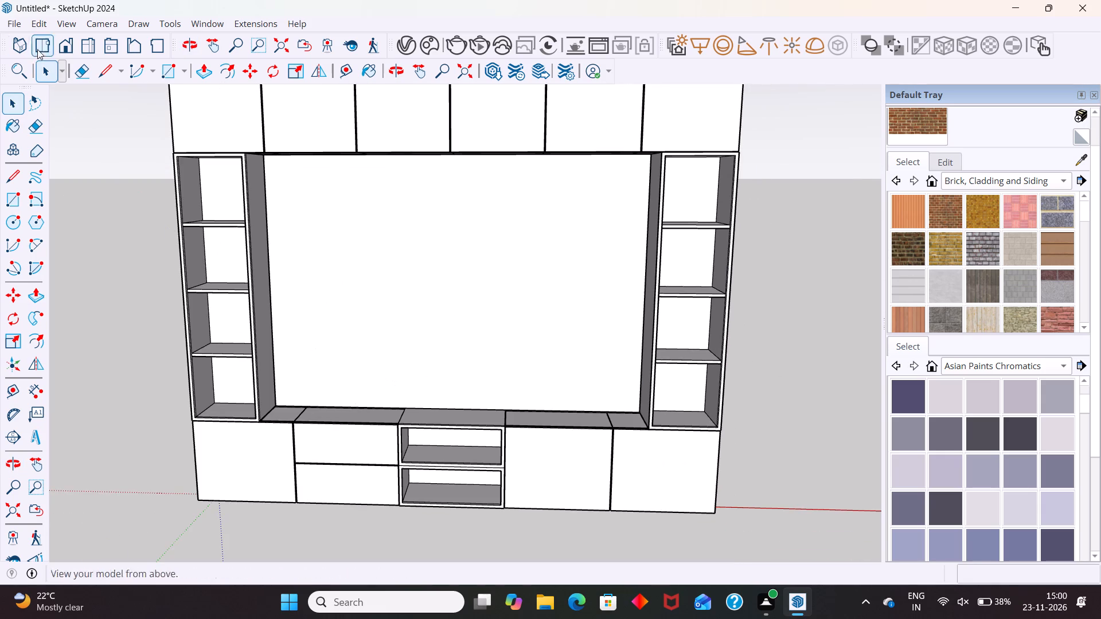
Open 3D Warehouse and dismiss the promotional pop-up covering its home page.
left_click(502, 67)
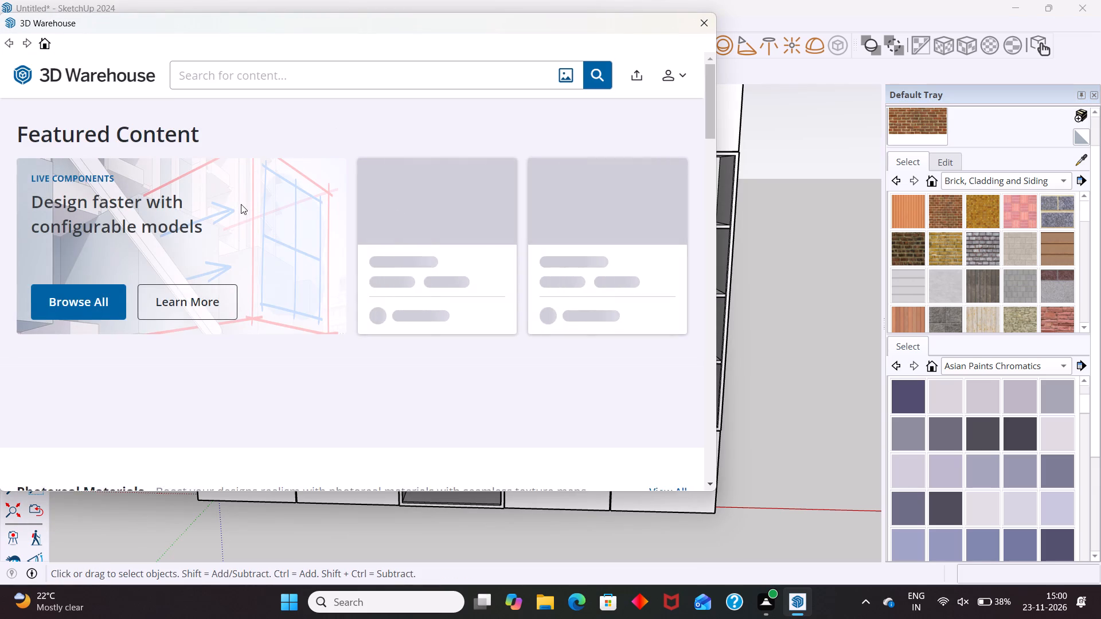
left_click(417, 69)
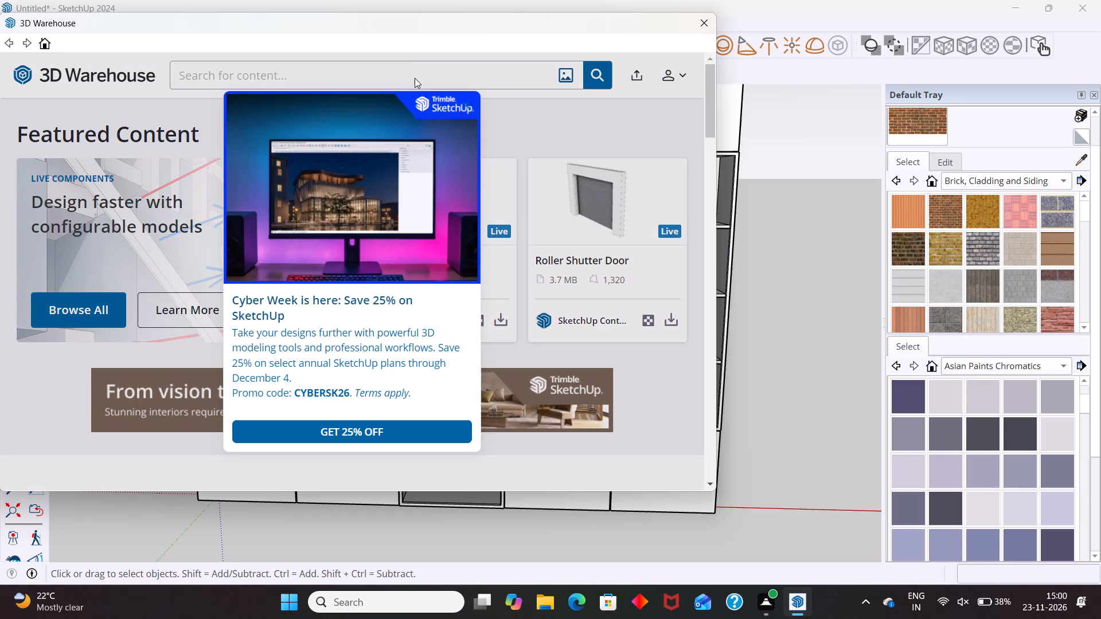
type("TV")
key("Return")
left_click(508, 65)
left_click(502, 85)
left_click(519, 111)
right_click_drag(485, 72, 361, 453)
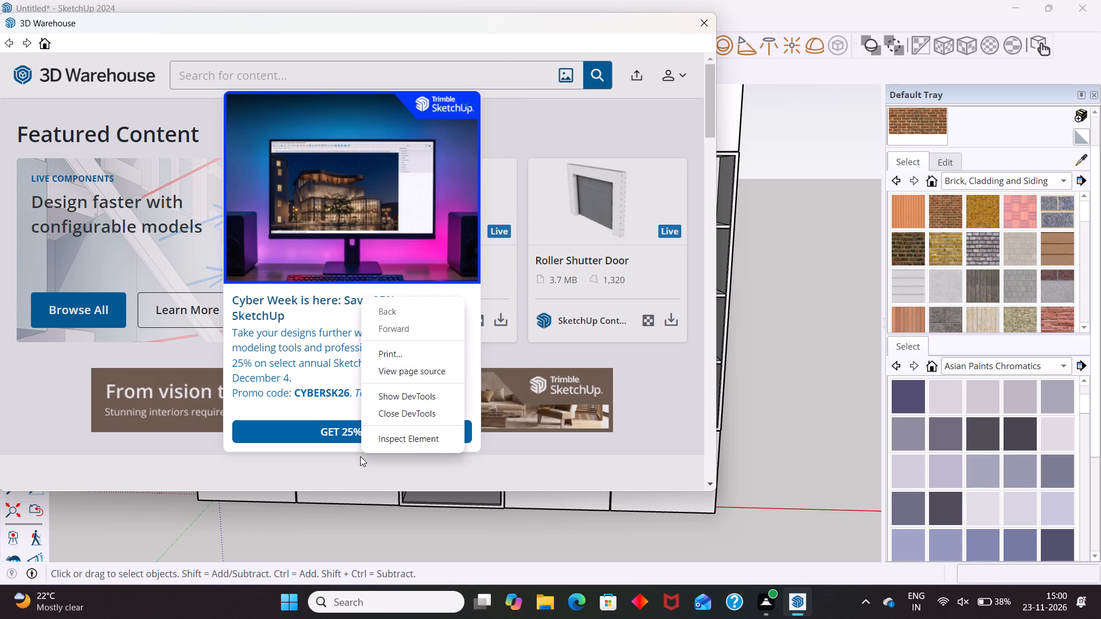
left_click_drag(360, 462, 384, 508)
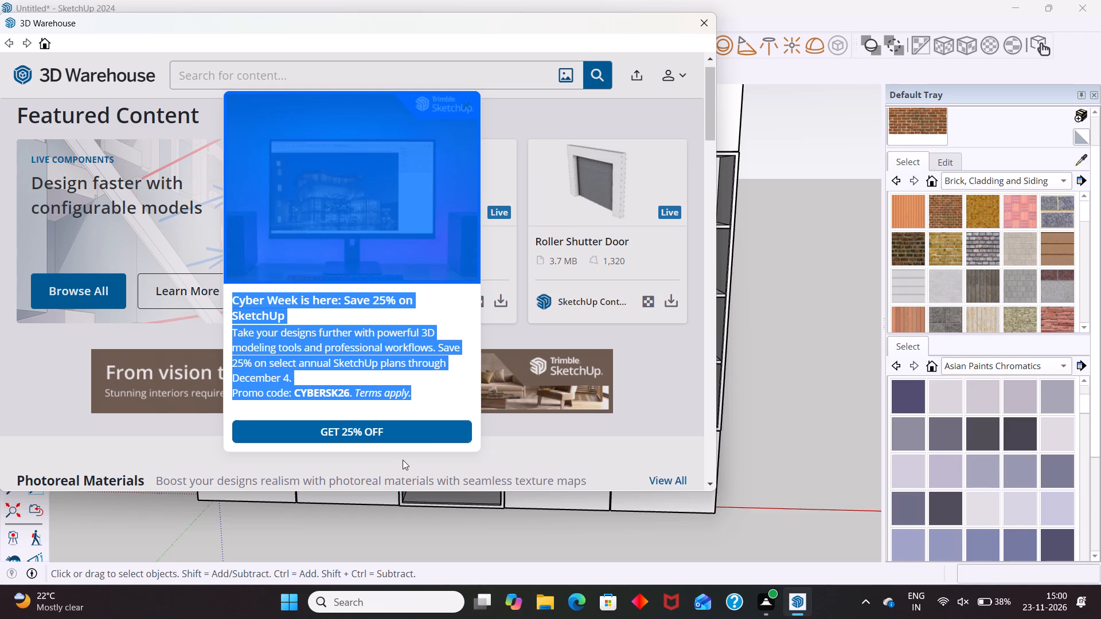
left_click(467, 104)
Search 3D Warehouse for TV models.
left_click(489, 75)
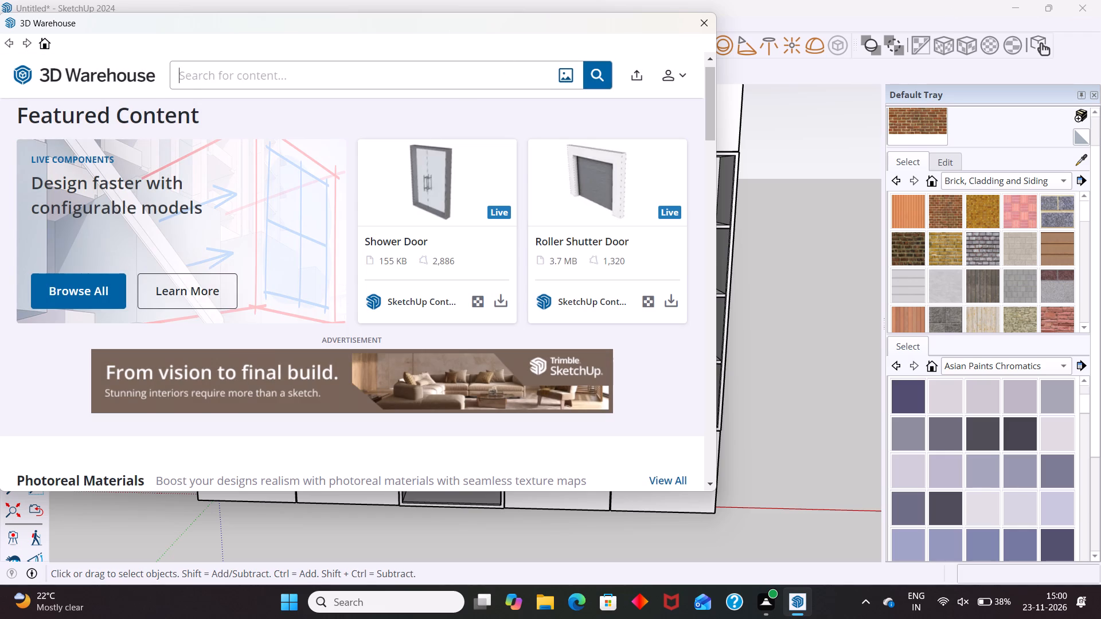
type("TV")
key("Return")
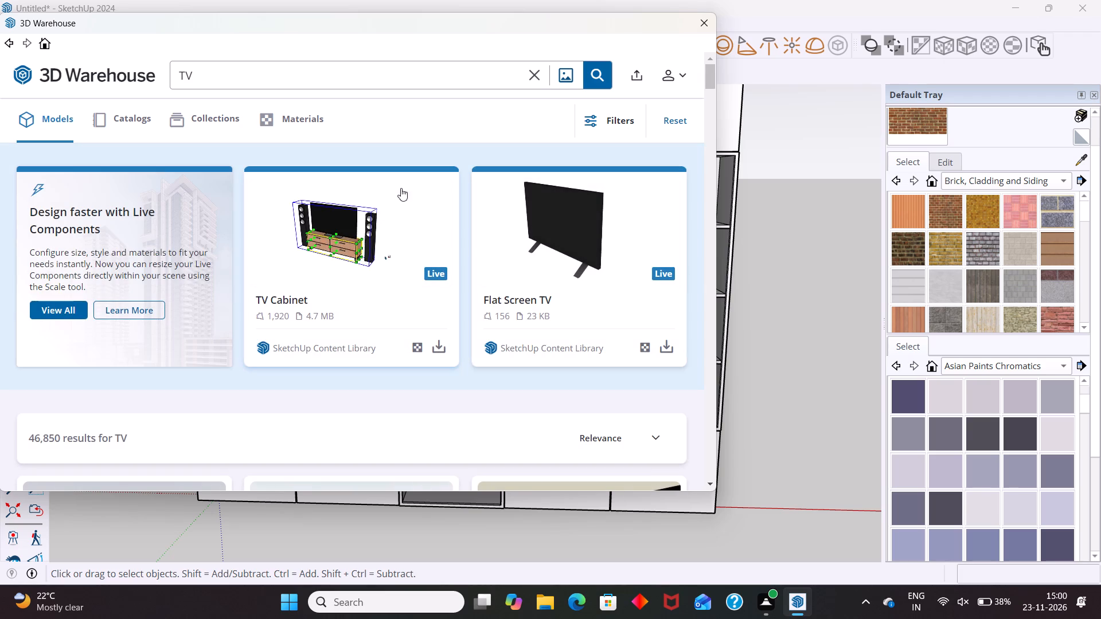
Request the 60" Led TV download, skip the promotional video to unlock more downloads, and decline the subscription offer.
scroll(415, 249, "down", 3)
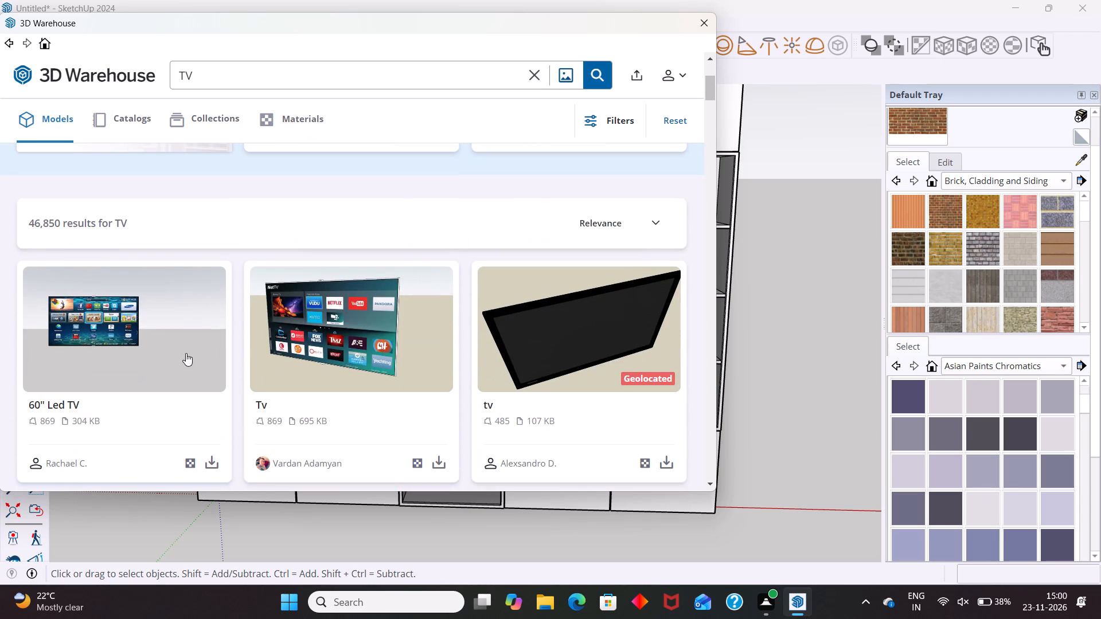
left_click(208, 465)
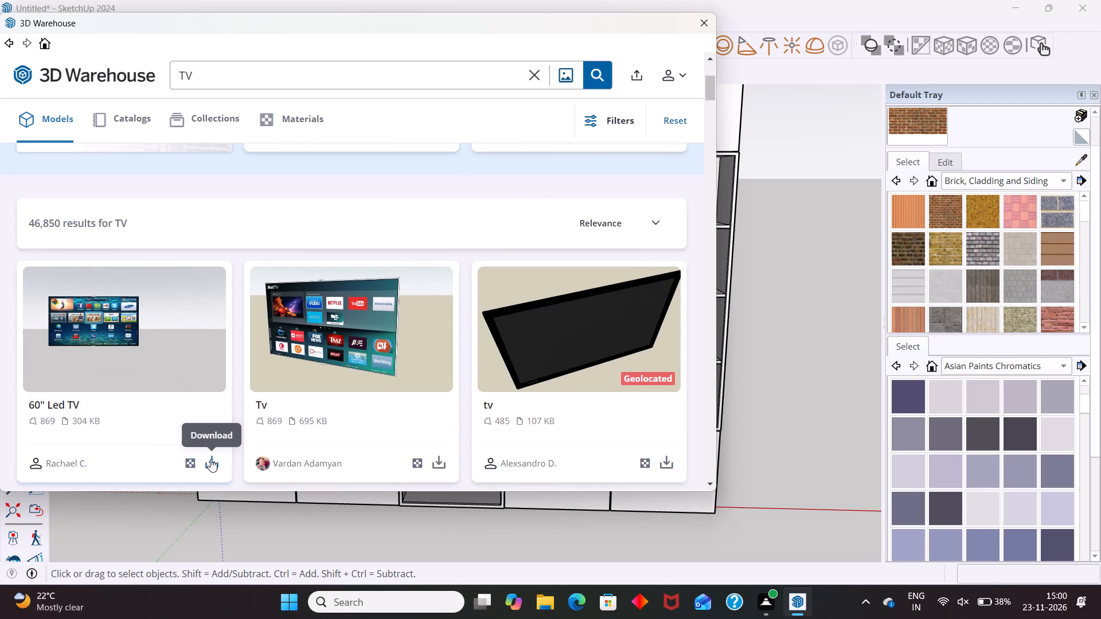
scroll(501, 258, "down", 4)
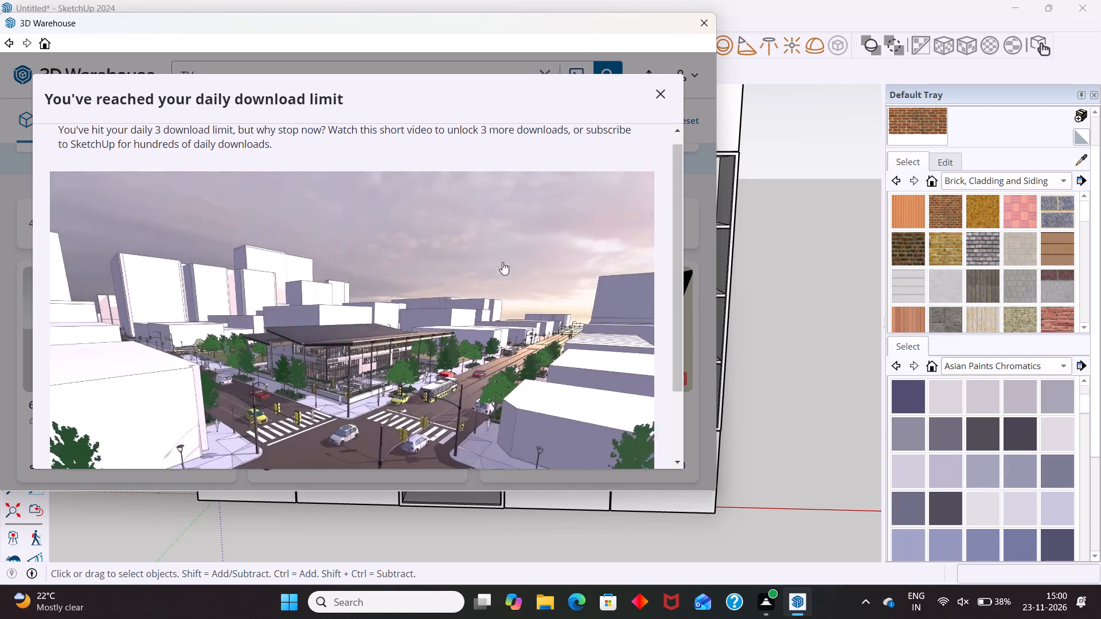
scroll(502, 262, "down", 2)
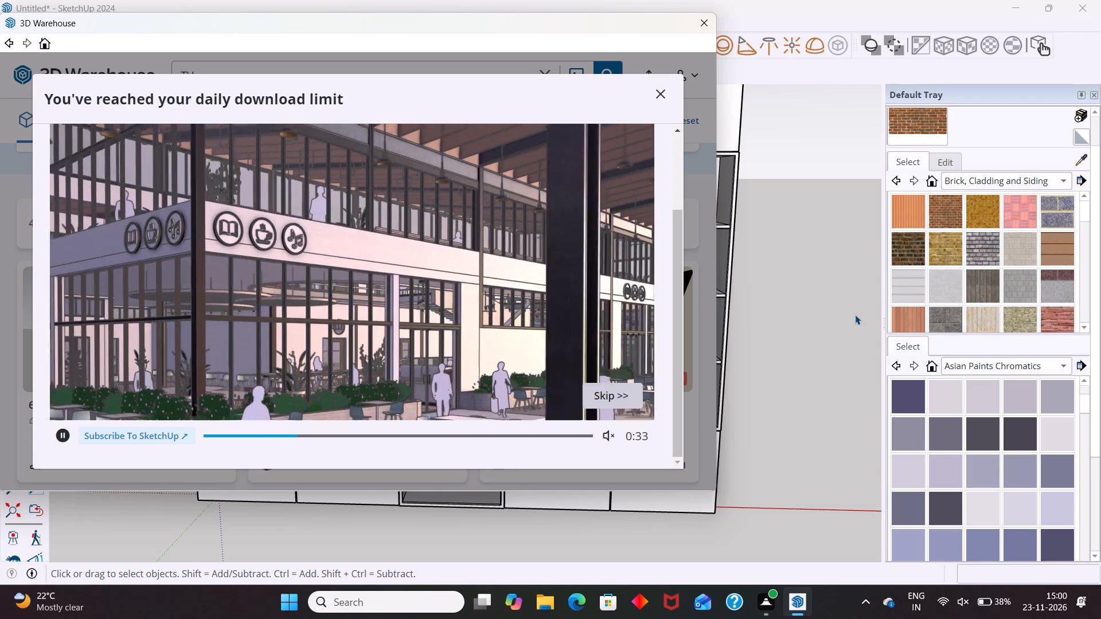
left_click(616, 391)
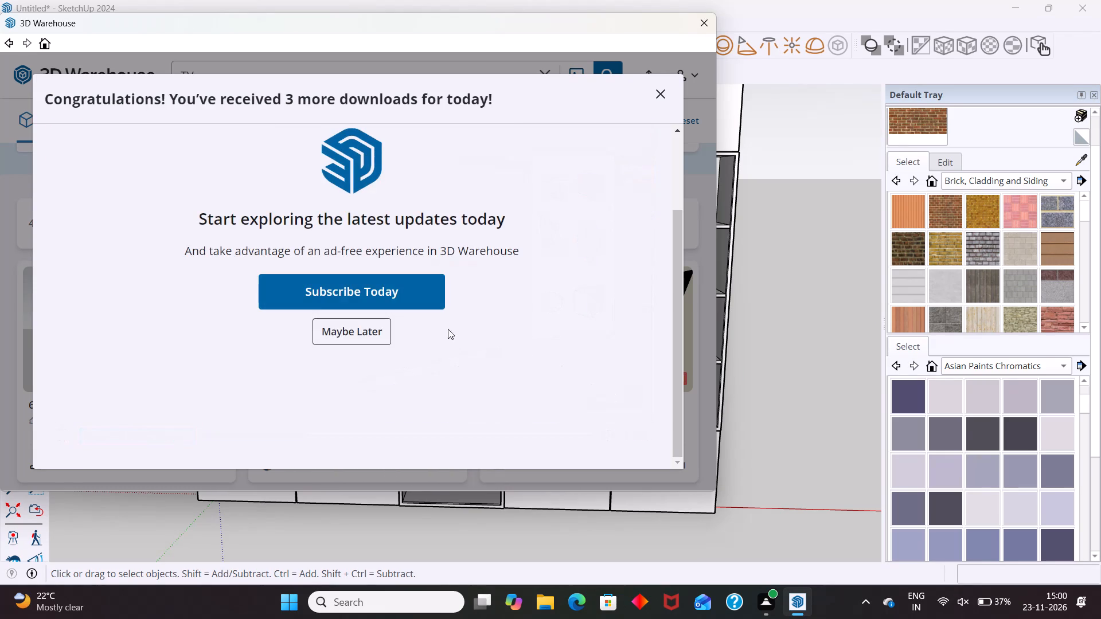
left_click(334, 327)
Download the 60" Led TV model, save it in Downloads as 3D TV, and close 3D Warehouse.
left_click(210, 465)
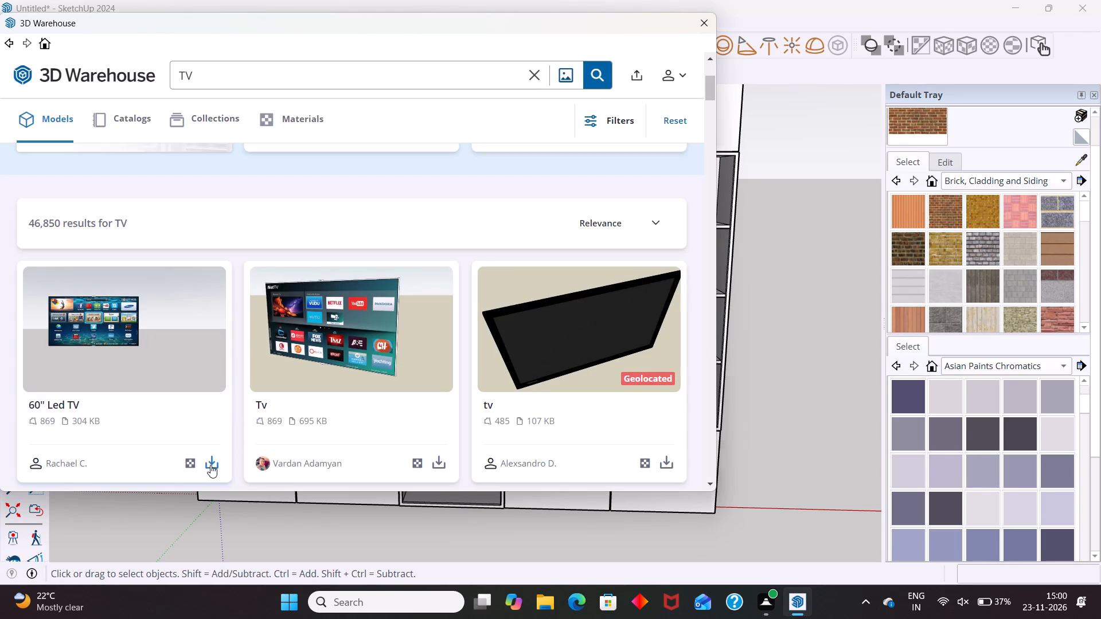
left_click(381, 276)
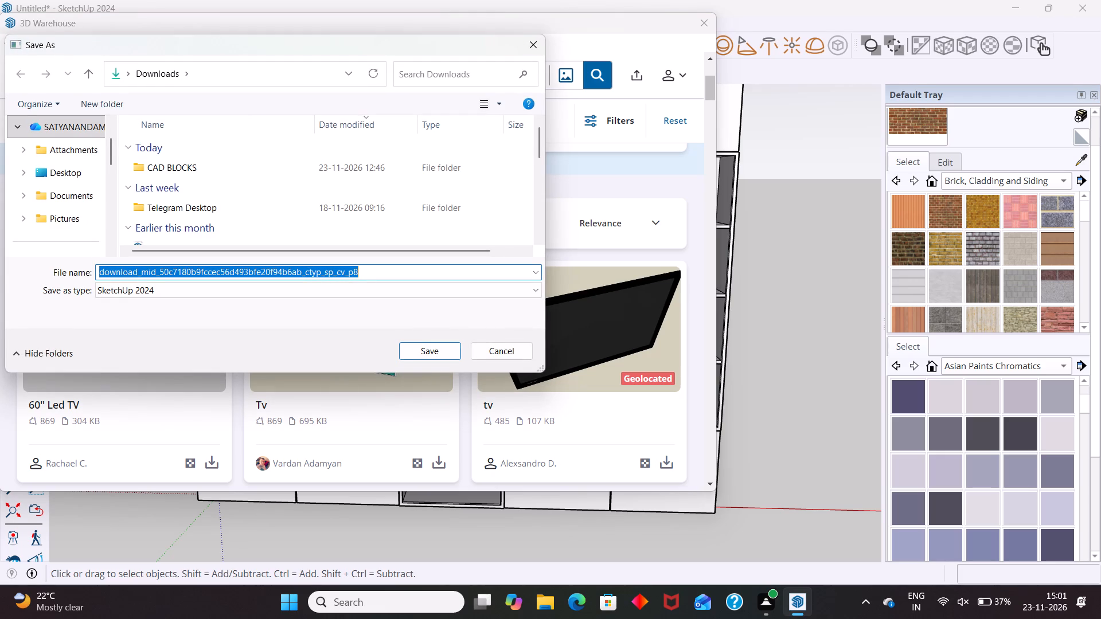
key("BackSpace")
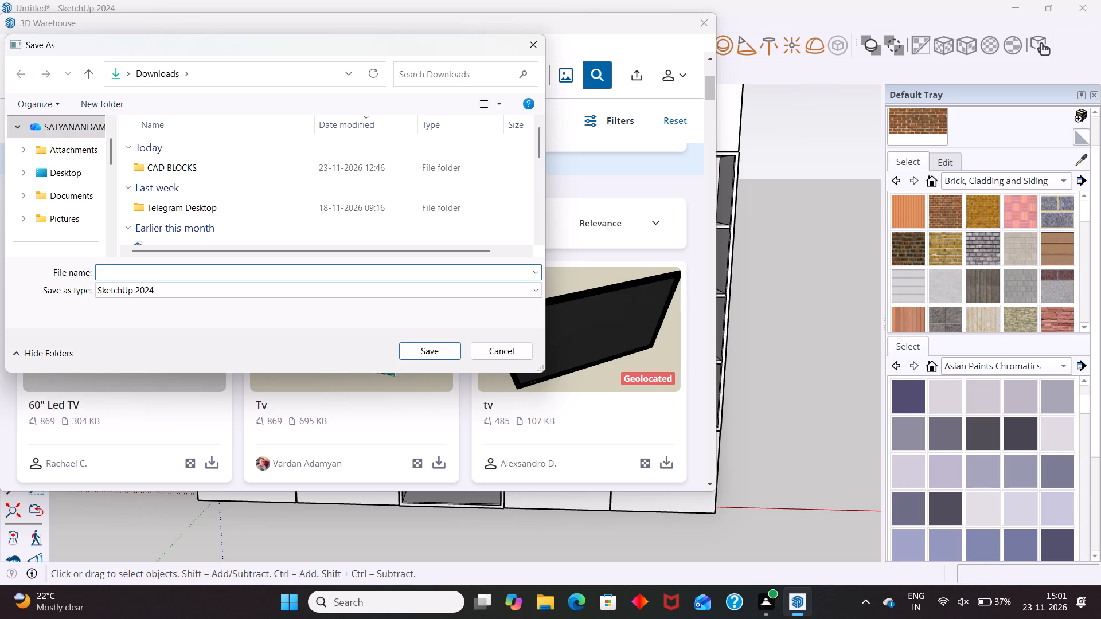
key("t")
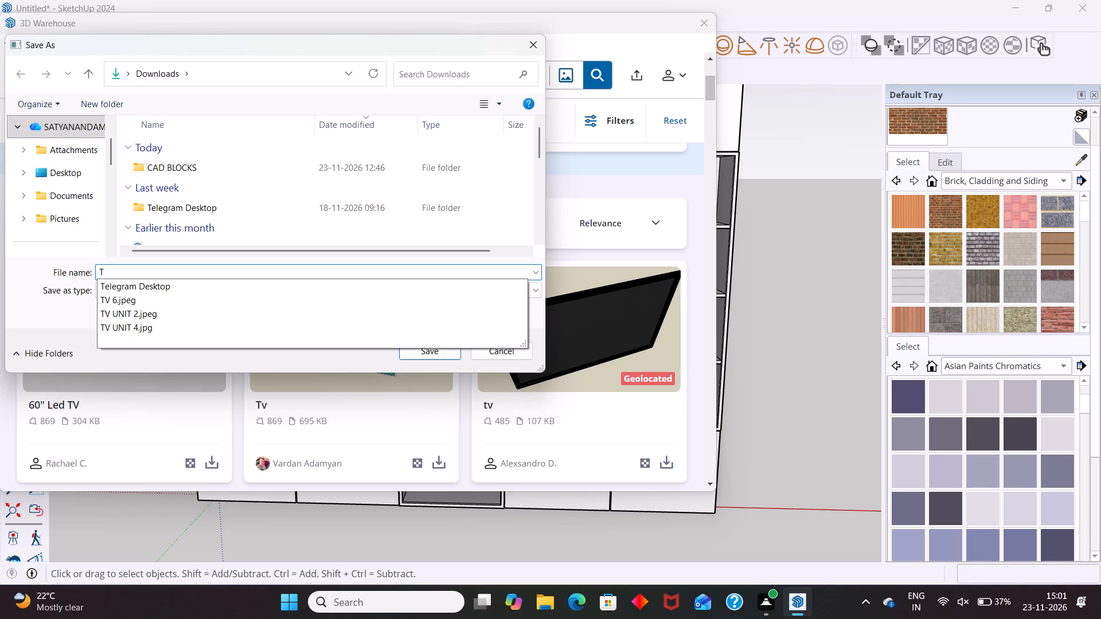
key("BackSpace")
type("SKETCH")
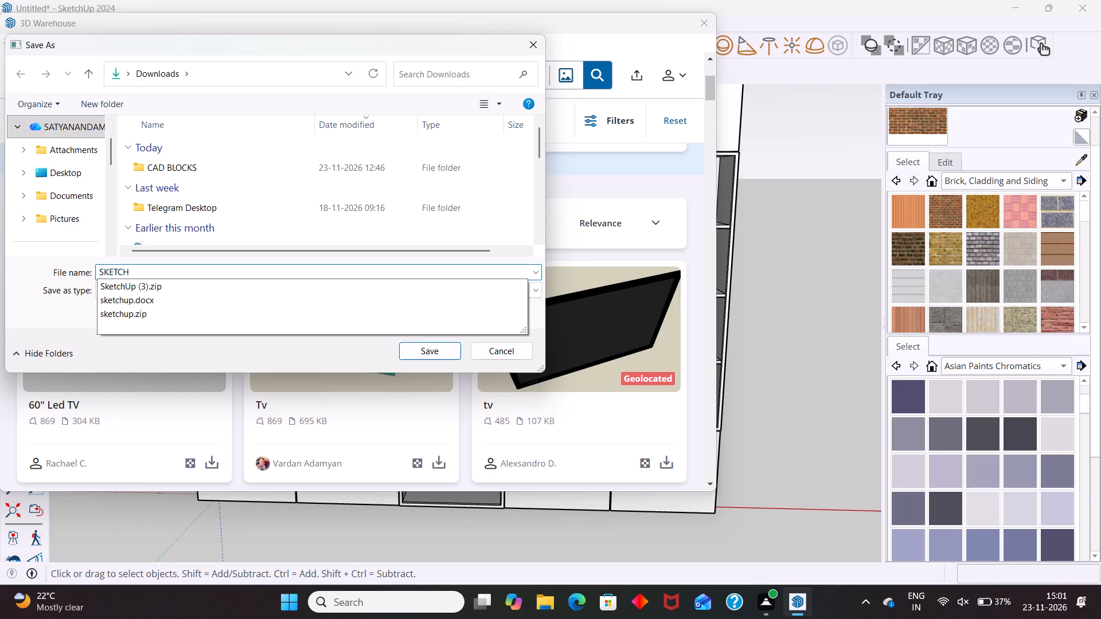
type("UP")
key("BackSpace")
key("BackSpace")
key("BackSpace")
key("BackSpace")
key("BackSpace")
key("BackSpace")
key("BackSpace")
key("BackSpace")
key("BackSpace")
key("BackSpace")
key("BackSpace")
key("BackSpace")
type("3D")
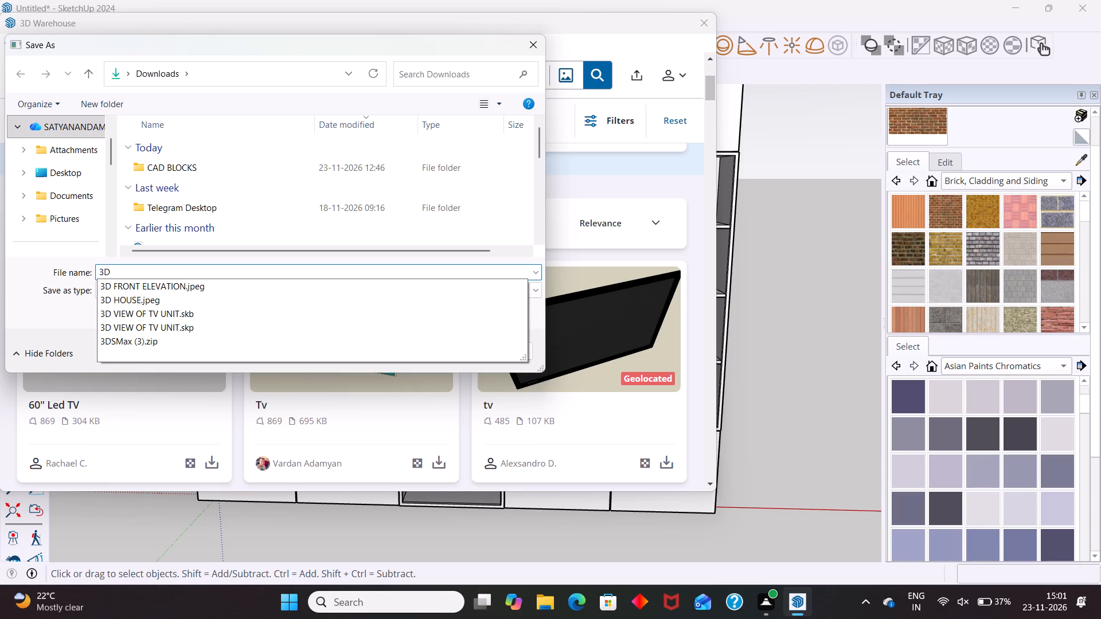
key("space")
type("TV")
key("Return")
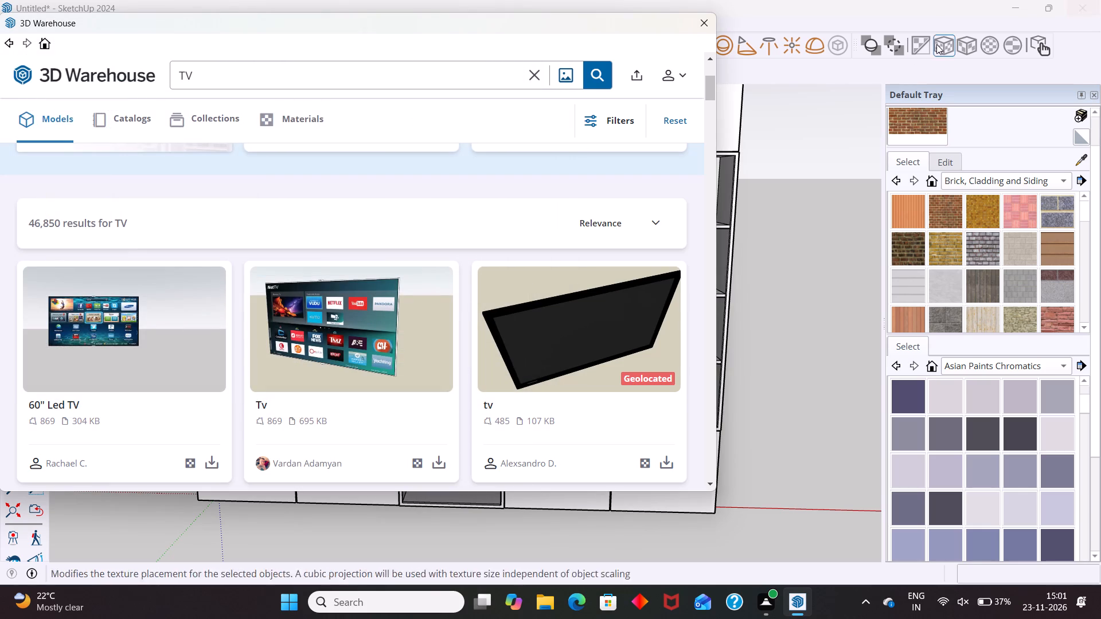
left_click(698, 17)
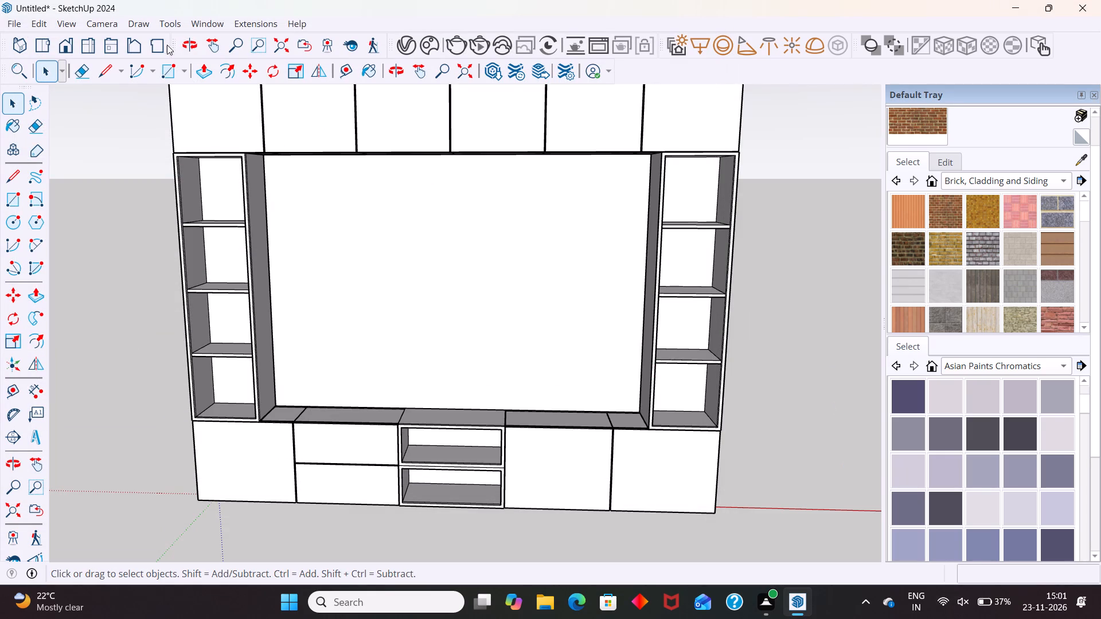
Import the 3D TV file from Downloads and place it in front of the wall unit.
left_click(7, 17)
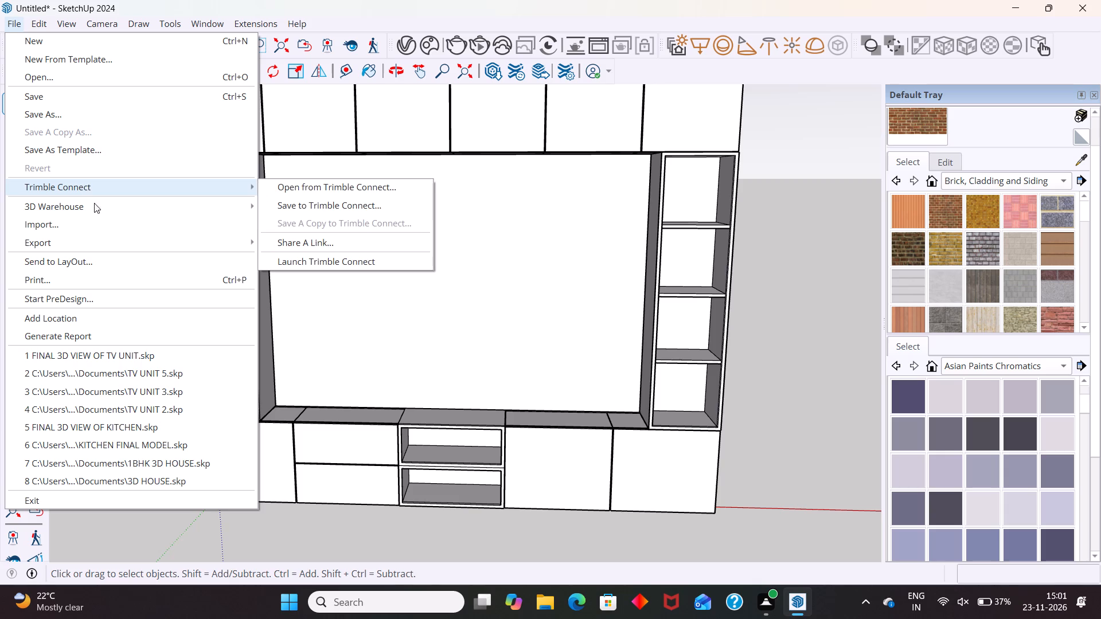
left_click(102, 232)
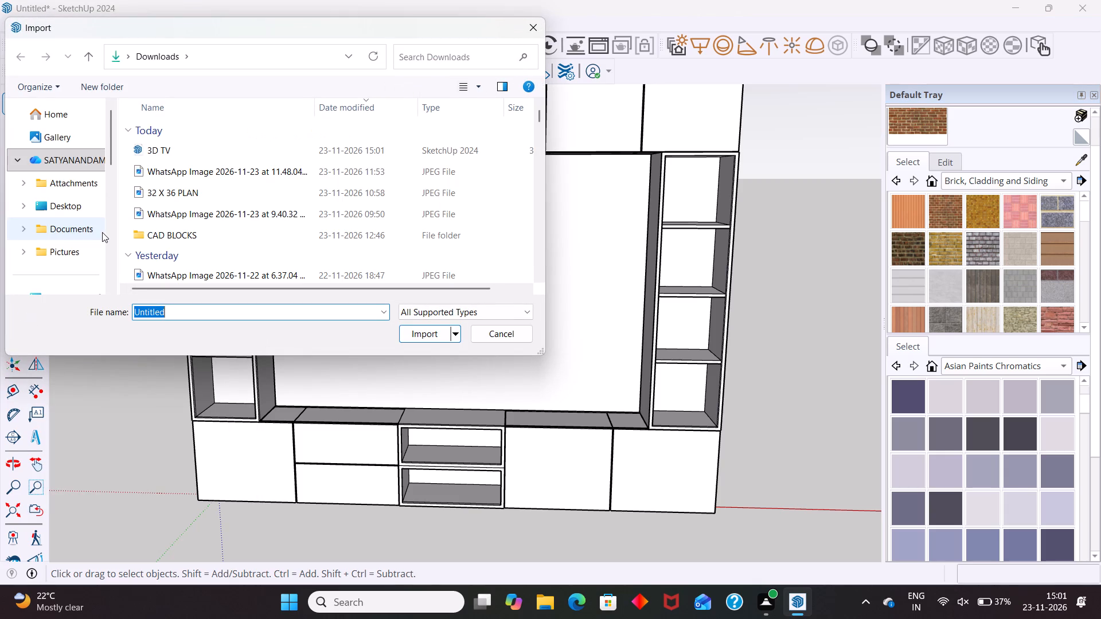
left_click(200, 146)
left_click(413, 330)
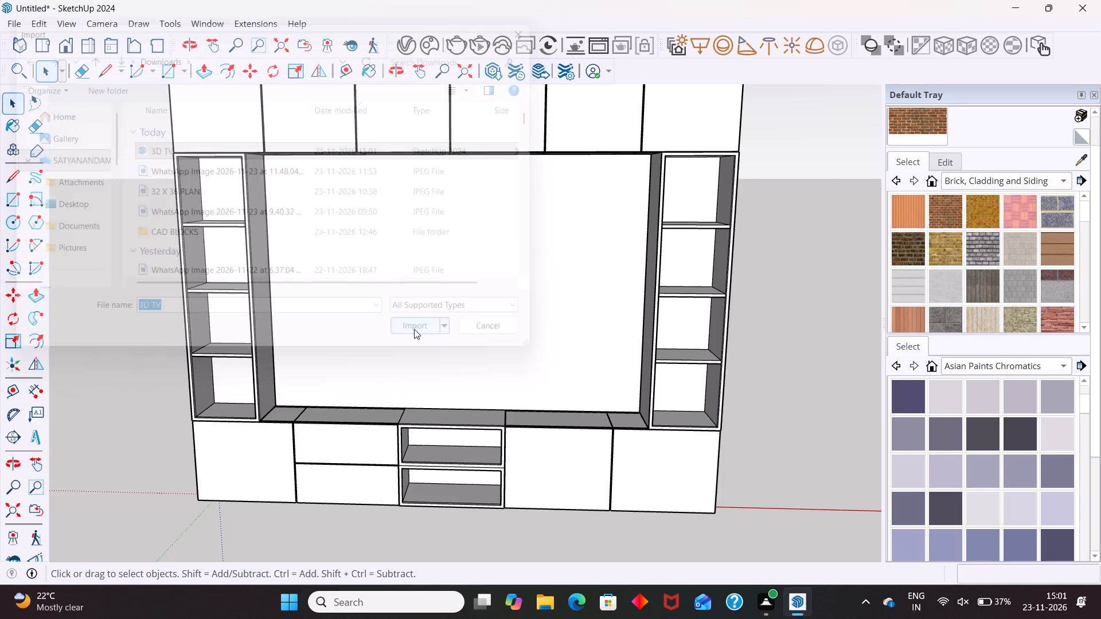
scroll(409, 308, "down", 9)
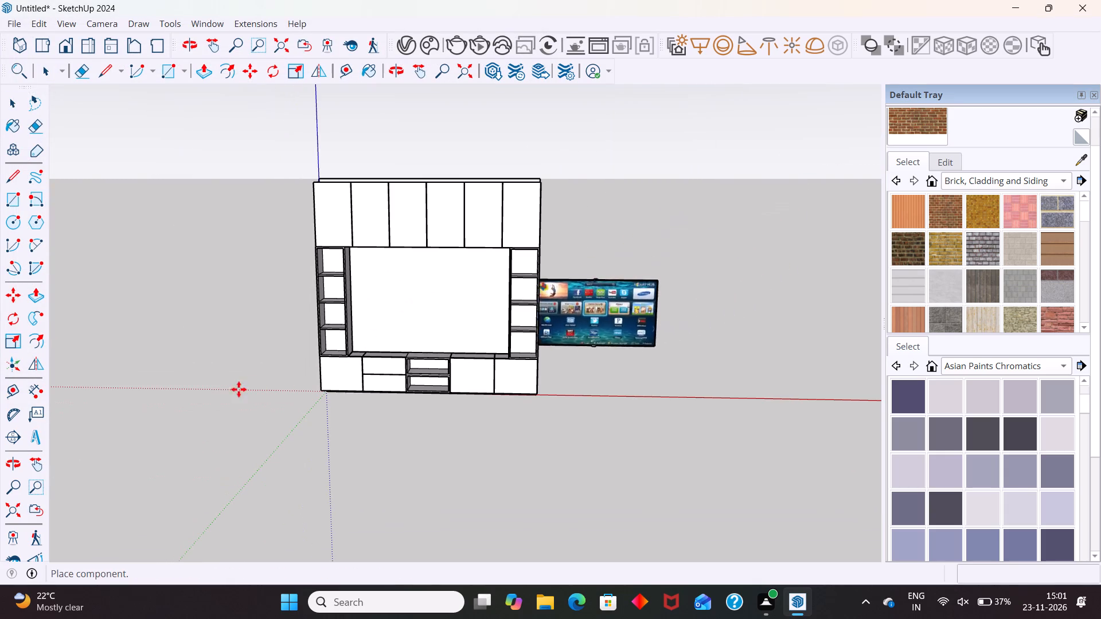
left_click_drag(239, 508, 234, 503)
scroll(360, 344, "down", 7)
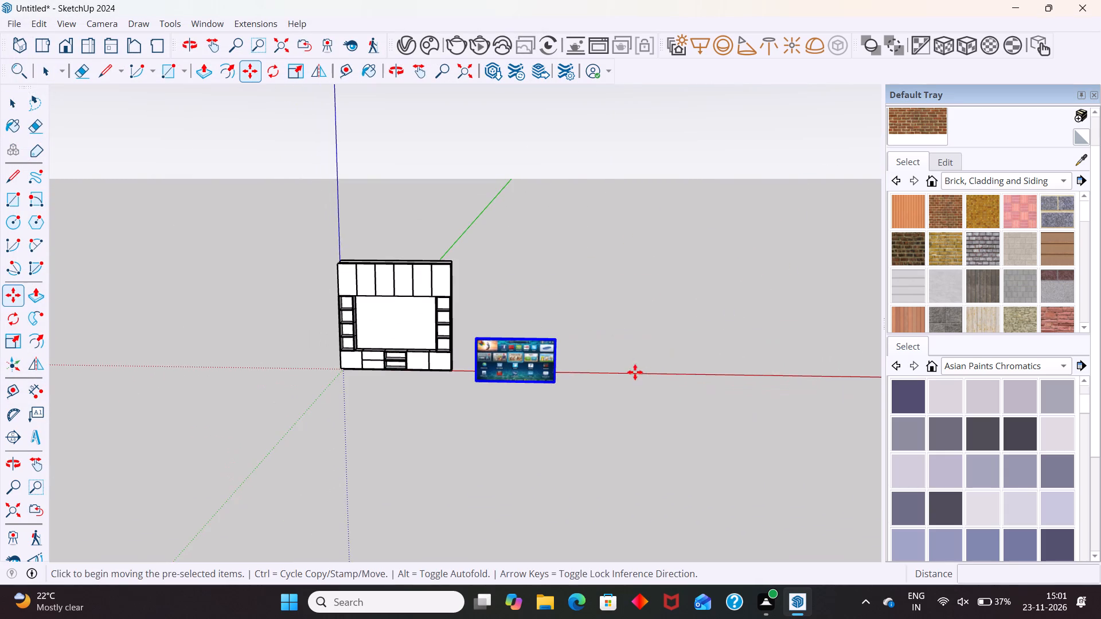
Scale the TV's width down slightly by pulling in its right-hand side edge.
middle_click_drag(629, 382, 317, 487)
scroll(599, 347, "up", 7)
middle_click_drag(554, 399, 423, 465)
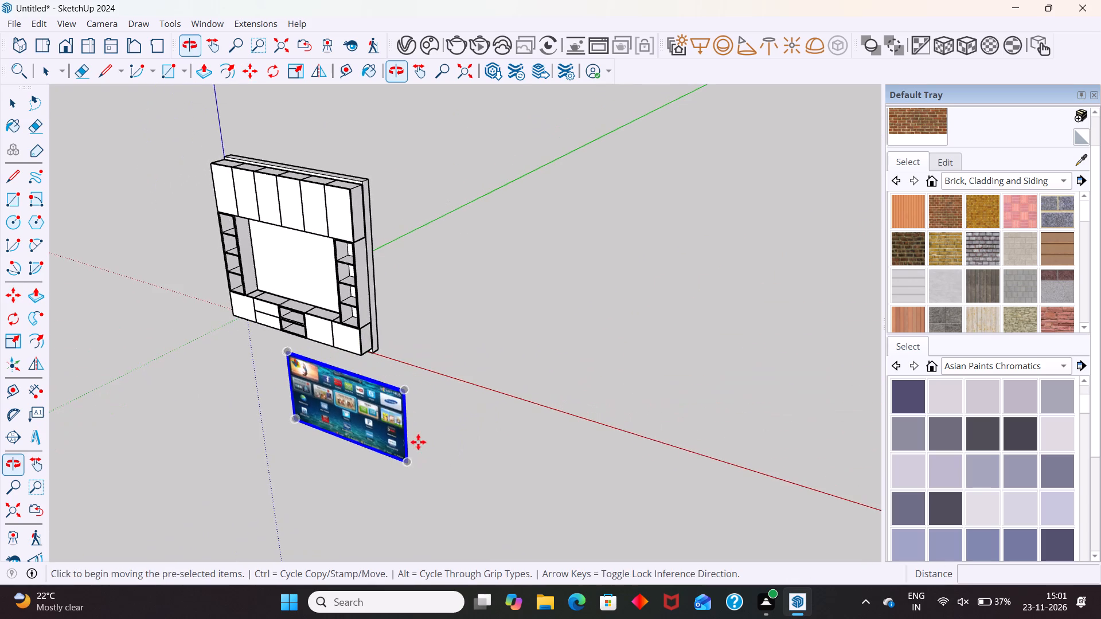
scroll(348, 381, "up", 1)
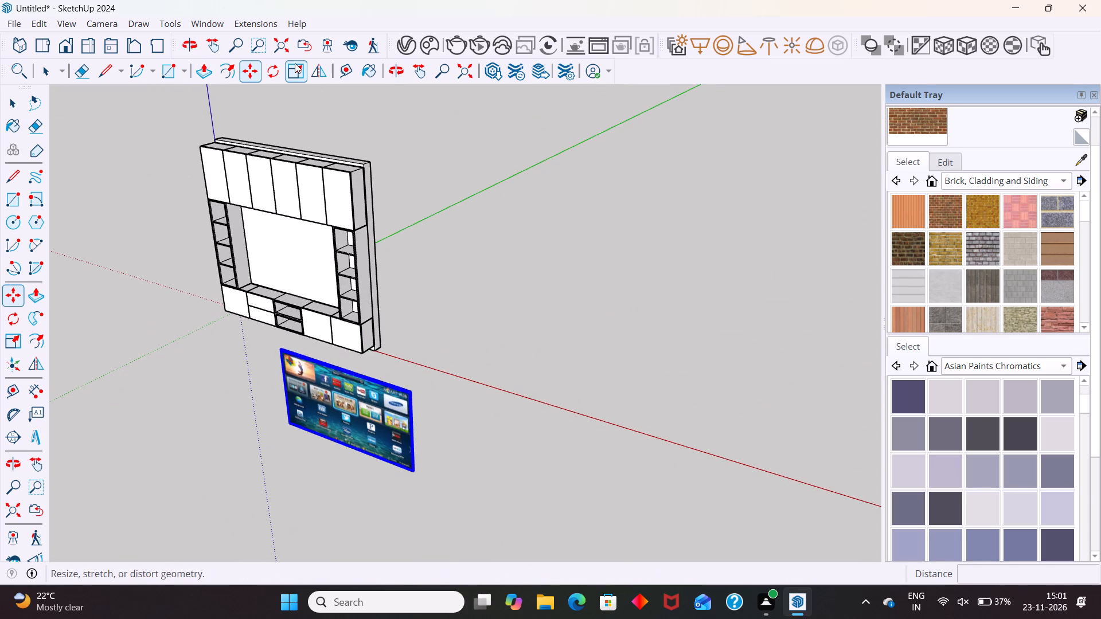
left_click(296, 65)
scroll(452, 453, "up", 13)
middle_click_drag(398, 430, 368, 404)
scroll(235, 250, "up", 2)
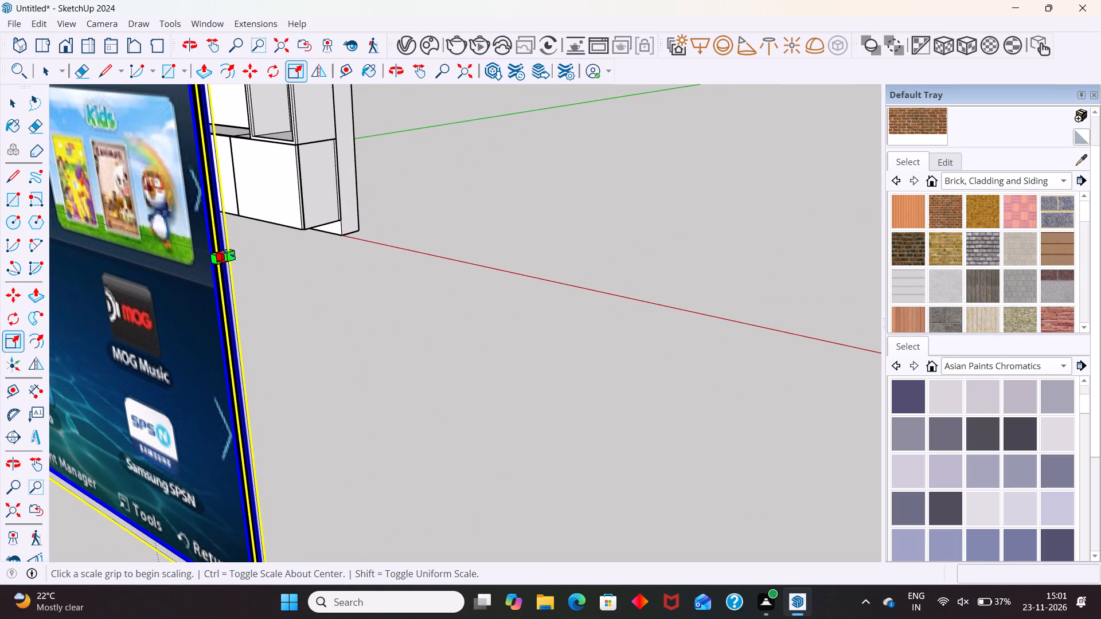
left_click_drag(227, 256, 160, 237)
scroll(649, 351, "down", 4)
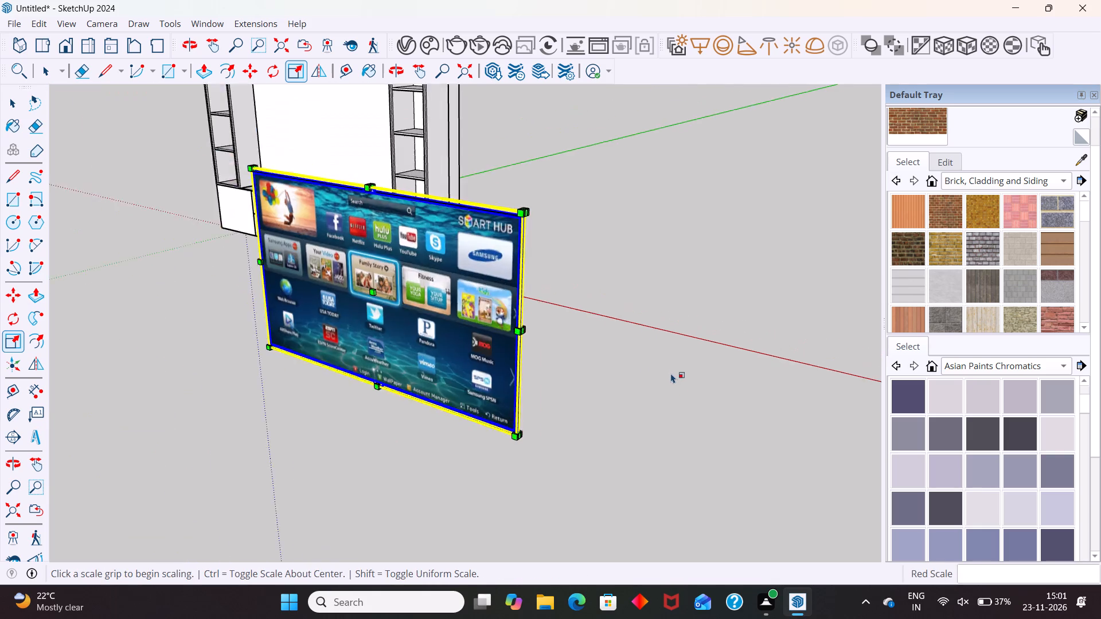
Scale the TV's height down slightly by lowering its top edge.
scroll(671, 373, "down", 7)
scroll(479, 259, "up", 4)
middle_click_drag(490, 249, 486, 356)
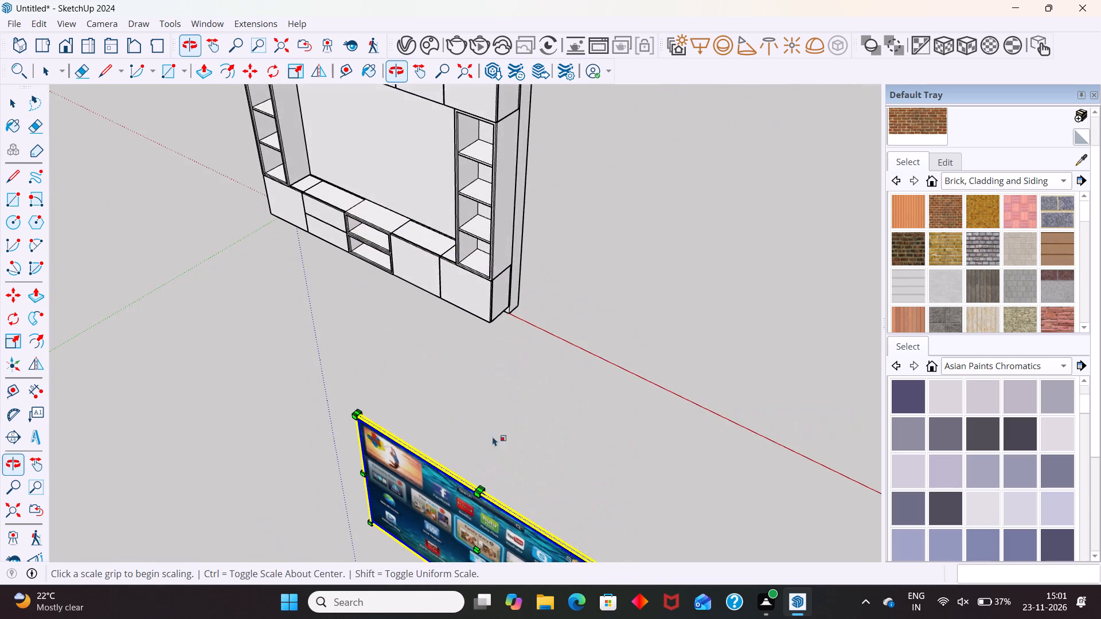
scroll(471, 482, "up", 8)
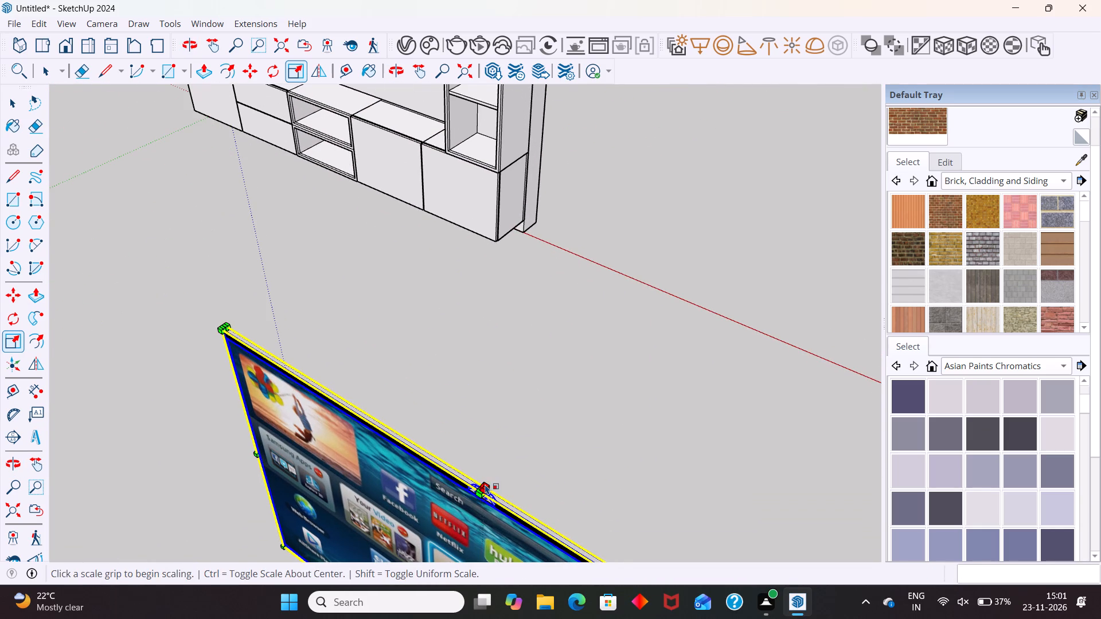
scroll(485, 484, "up", 4)
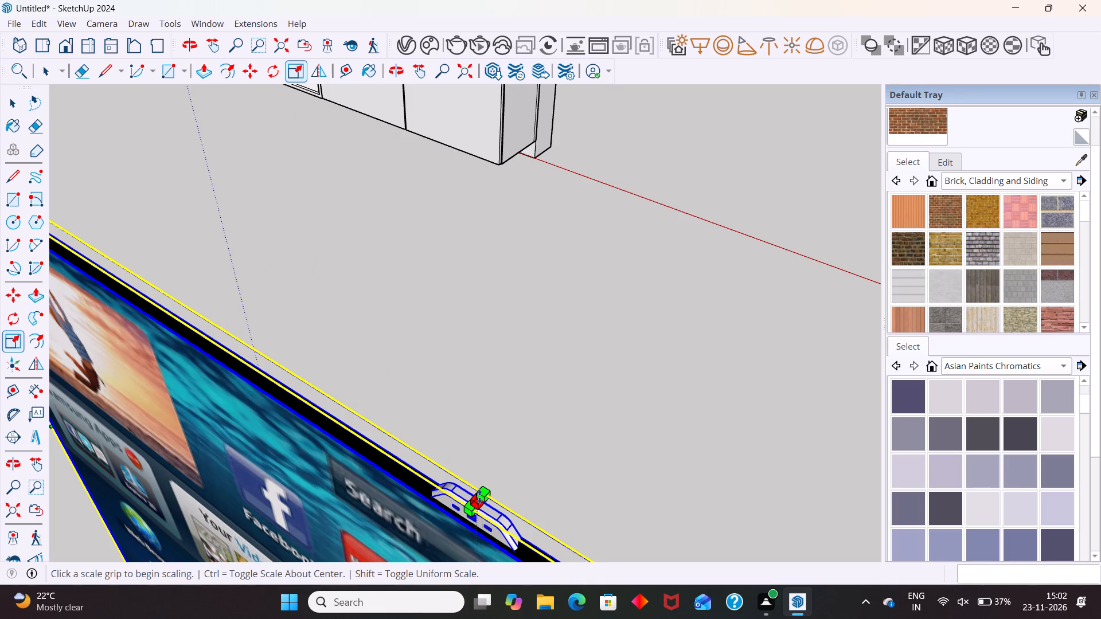
left_click_drag(480, 498, 479, 550)
scroll(643, 292, "down", 9)
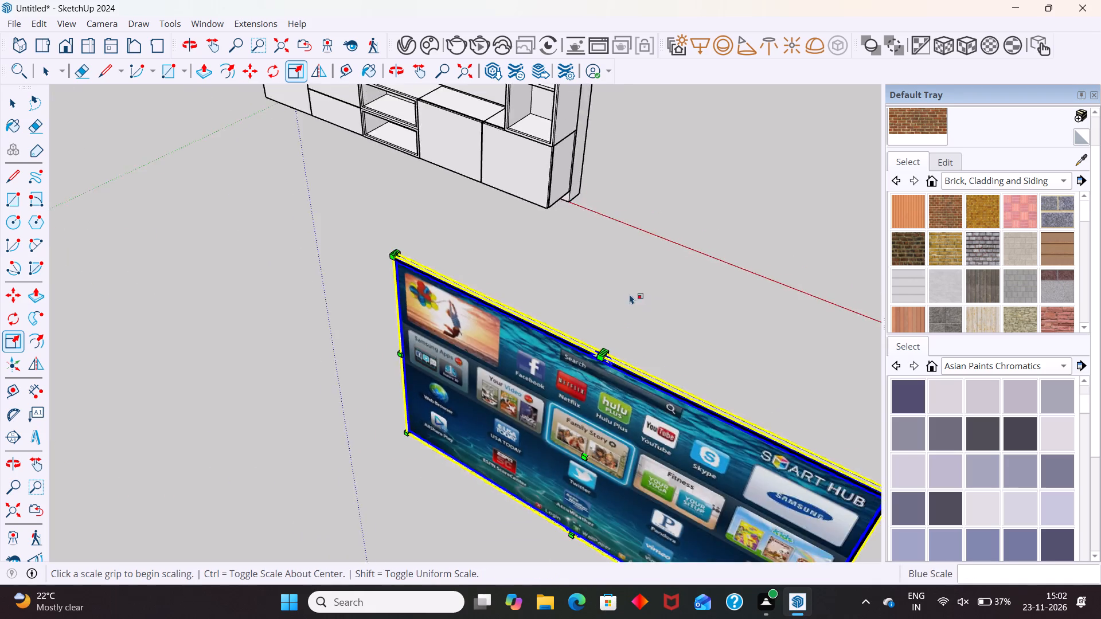
Scale the TV's width to 0.99 from its left-hand side edge.
scroll(630, 294, "down", 6)
middle_click_drag(524, 375, 776, 358)
scroll(664, 256, "up", 10)
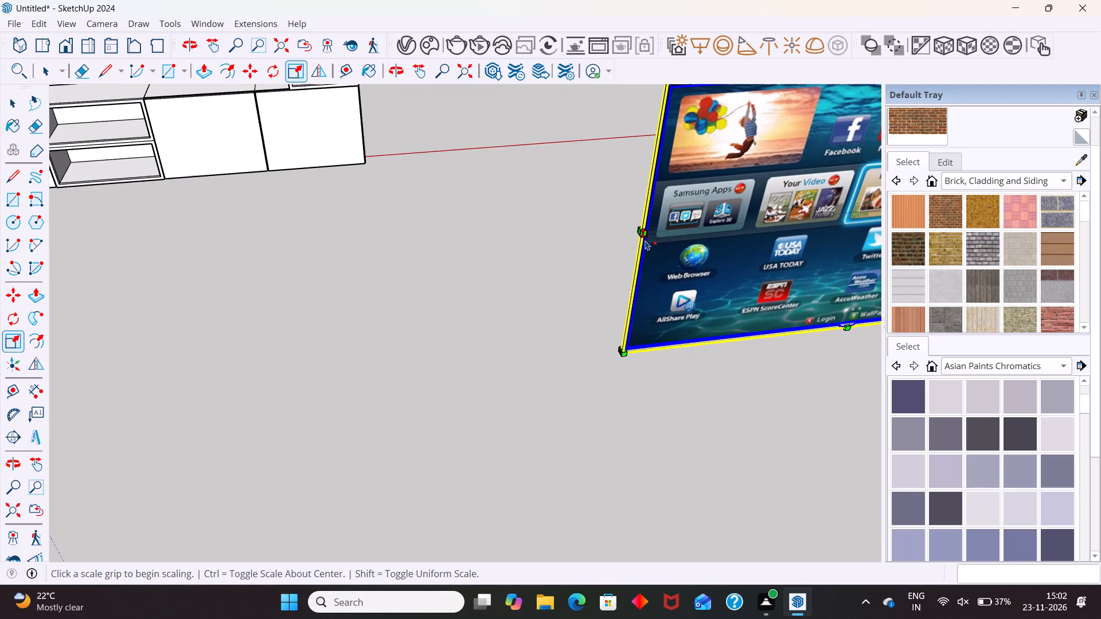
middle_click_drag(615, 243, 736, 288)
scroll(772, 279, "up", 4)
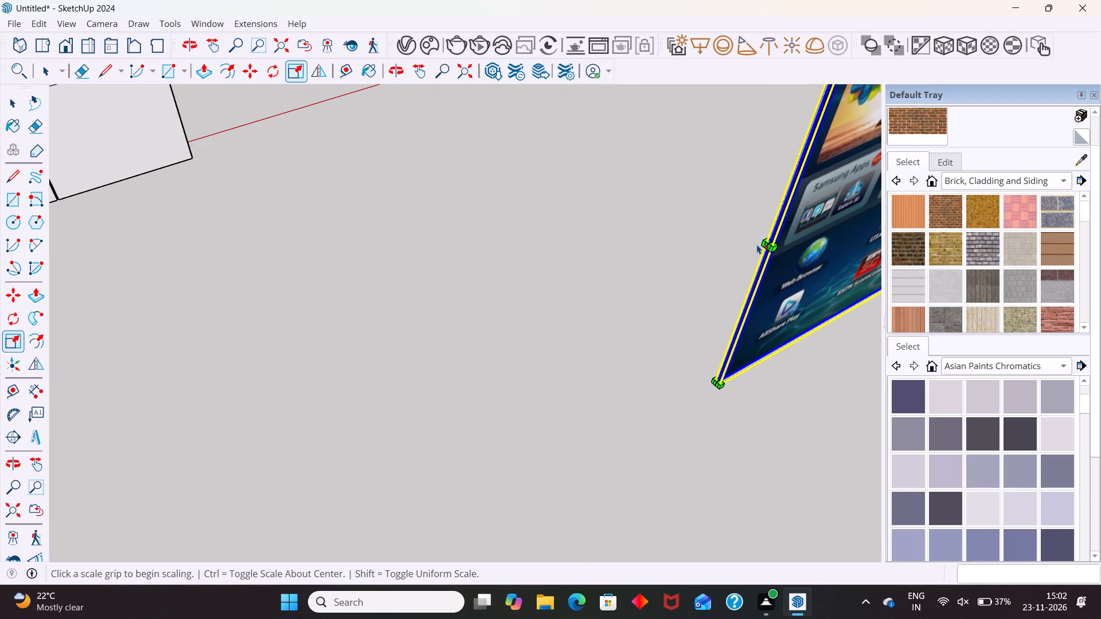
scroll(763, 245, "up", 10)
scroll(644, 259, "down", 5)
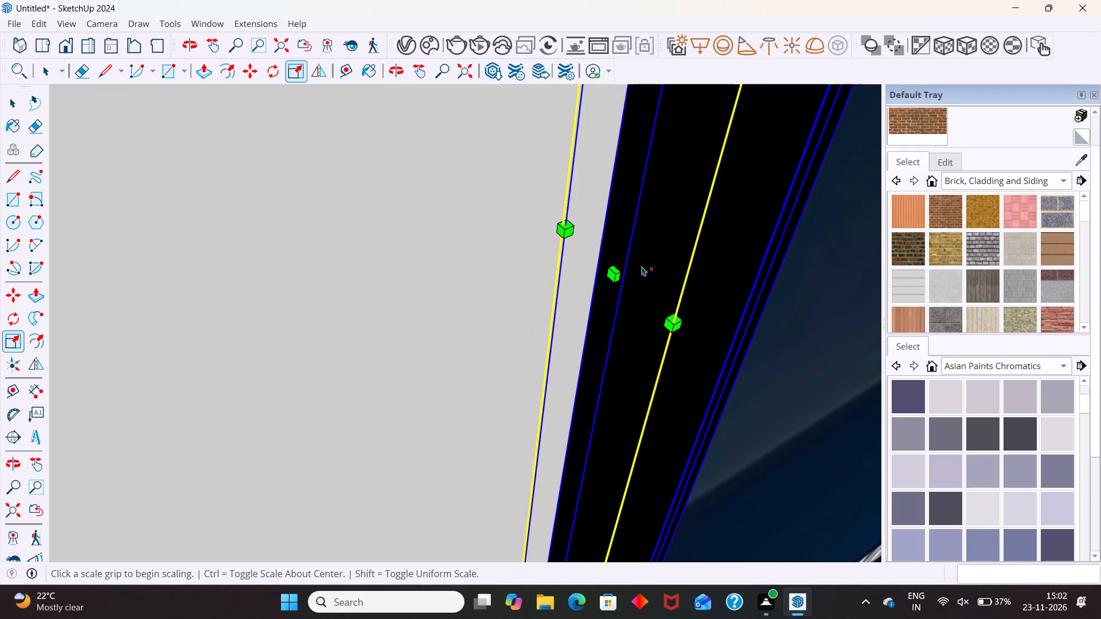
left_click_drag(614, 273, 792, 183)
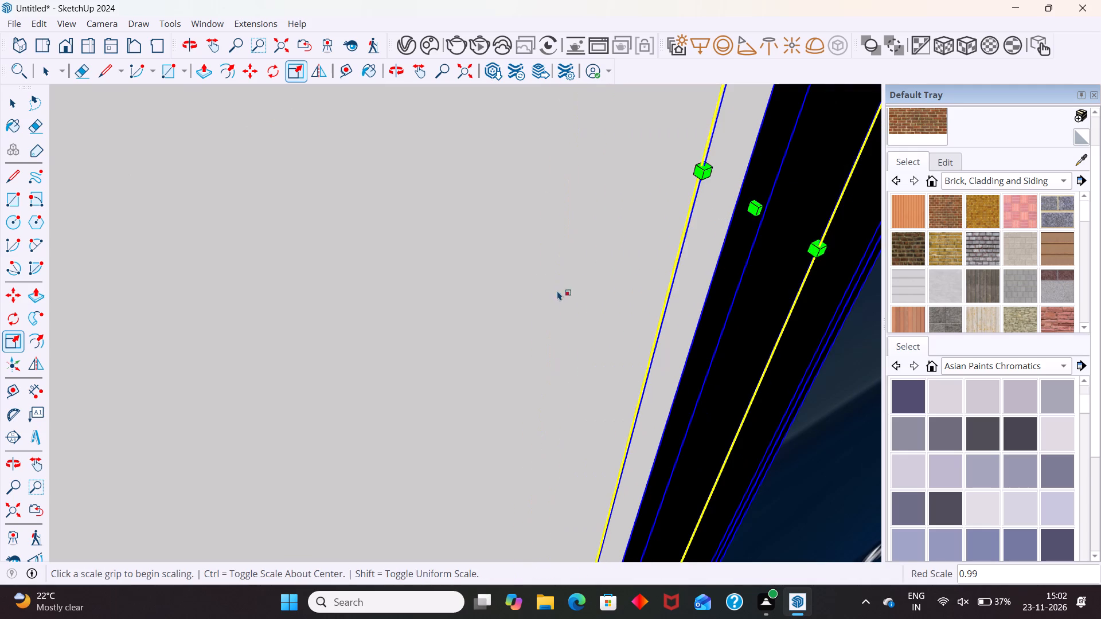
scroll(548, 308, "down", 17)
Move the TV by its upper right corner onto the central back panel between the two end boxes.
middle_click_drag(775, 287, 548, 324)
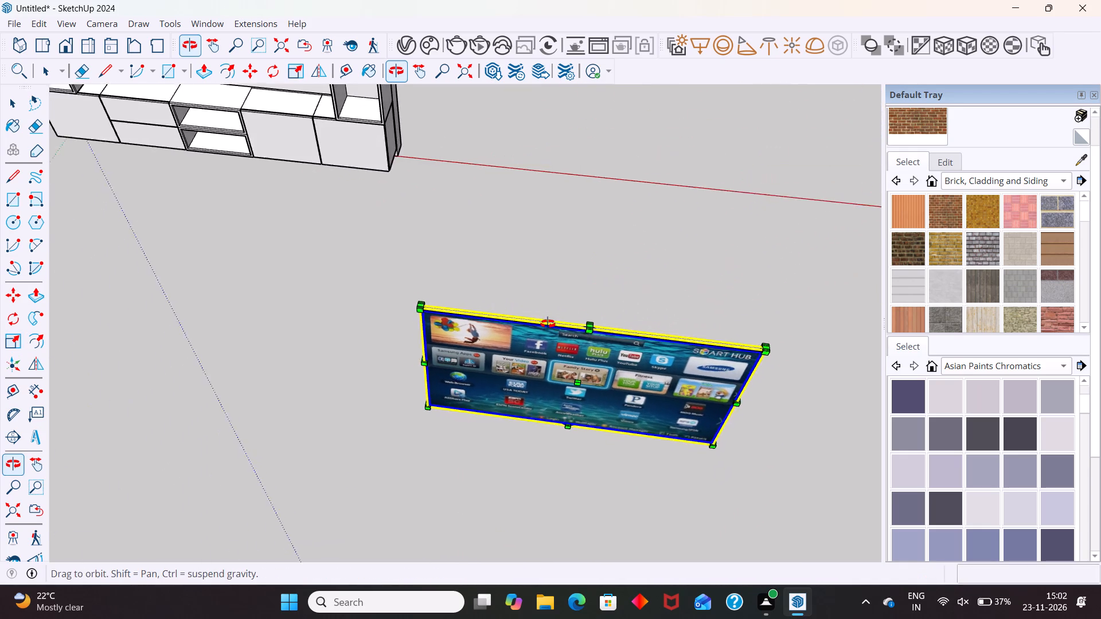
middle_click_drag(548, 324, 536, 318)
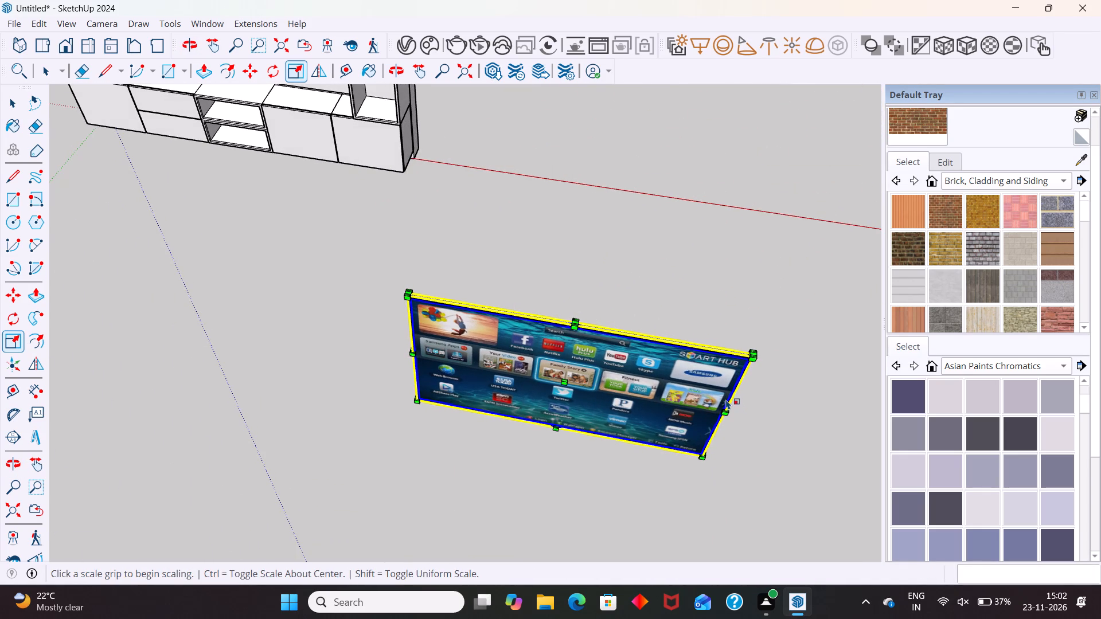
key("m")
scroll(753, 417, "up", 3)
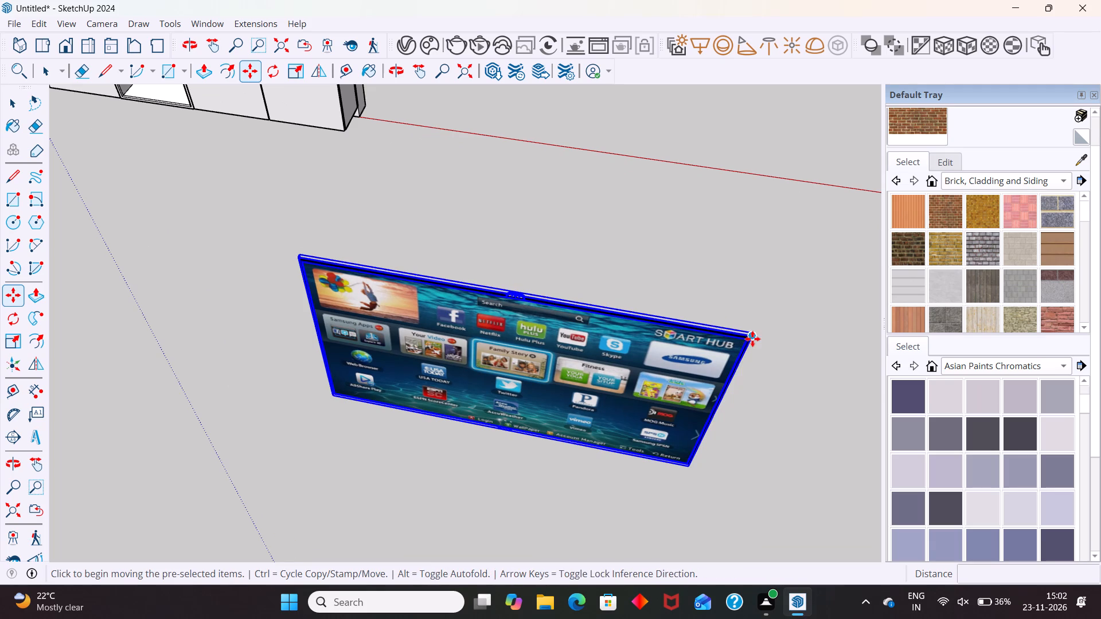
left_click(752, 339)
scroll(608, 340, "down", 12)
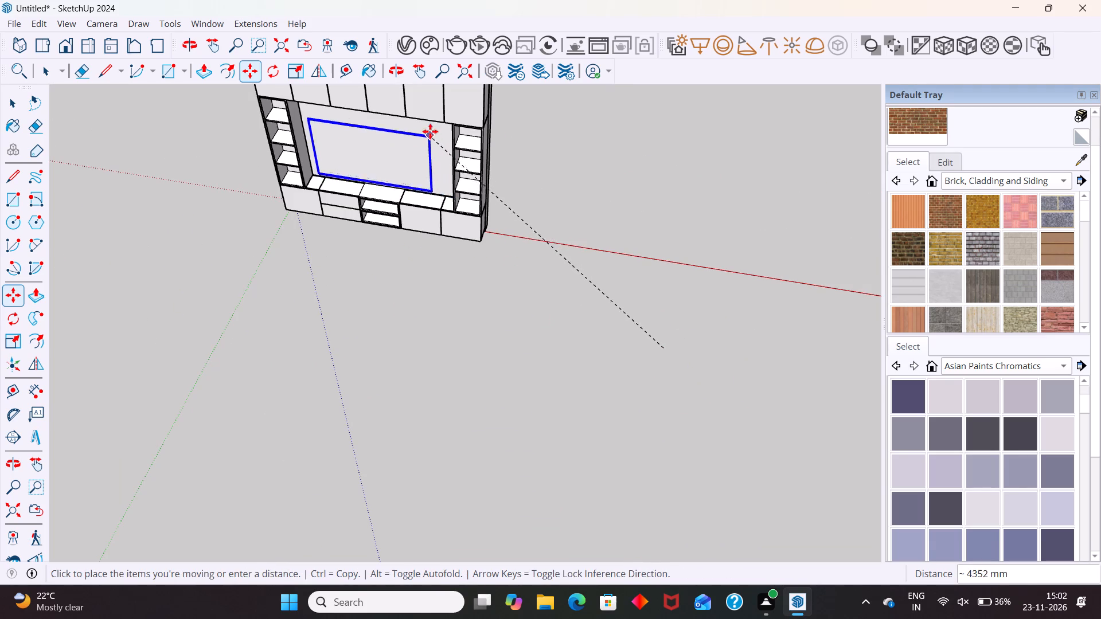
left_click(428, 126)
Move the TV about 28 mm forward from its upper right back corner so the screen sits in front of the central panel.
scroll(407, 108, "up", 4)
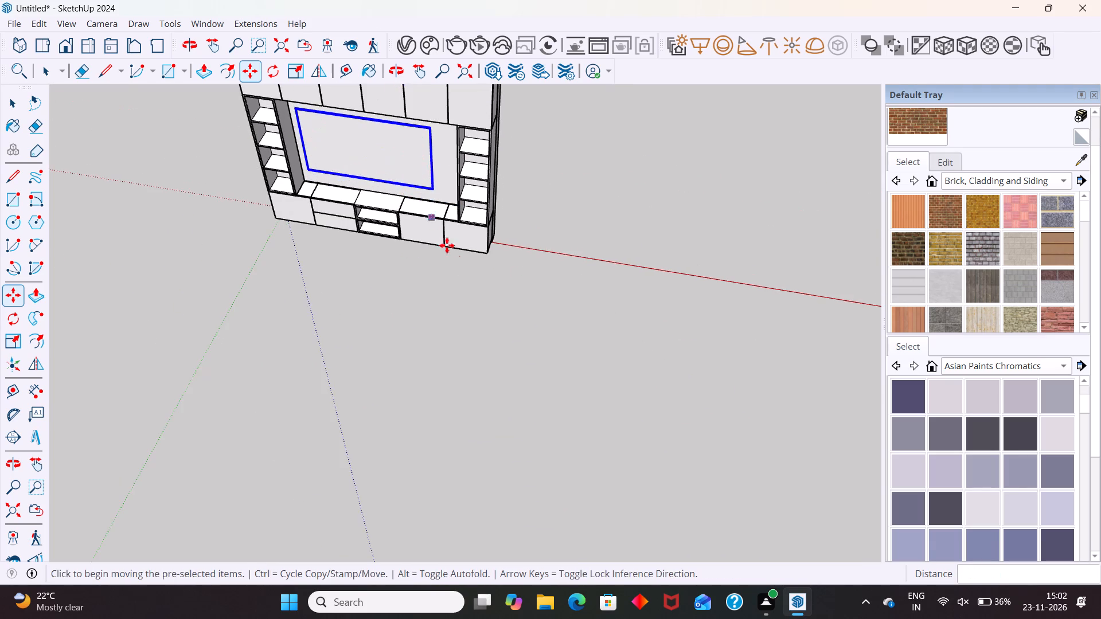
scroll(486, 307, "down", 5)
scroll(433, 210, "up", 19)
scroll(460, 184, "up", 5)
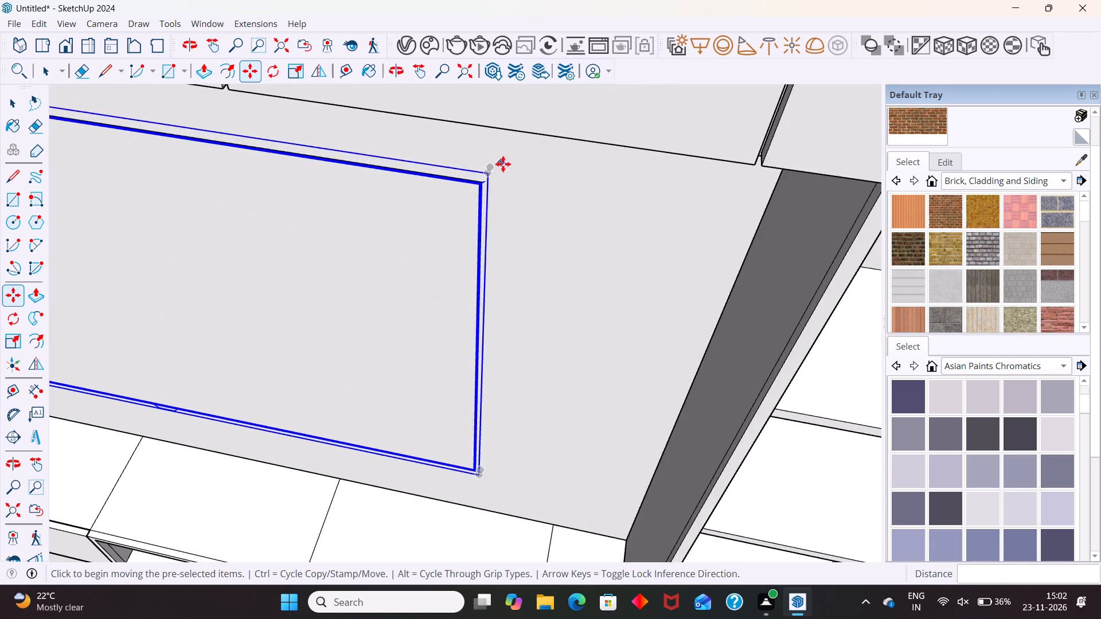
scroll(503, 165, "up", 5)
left_click(476, 163)
left_click(463, 191)
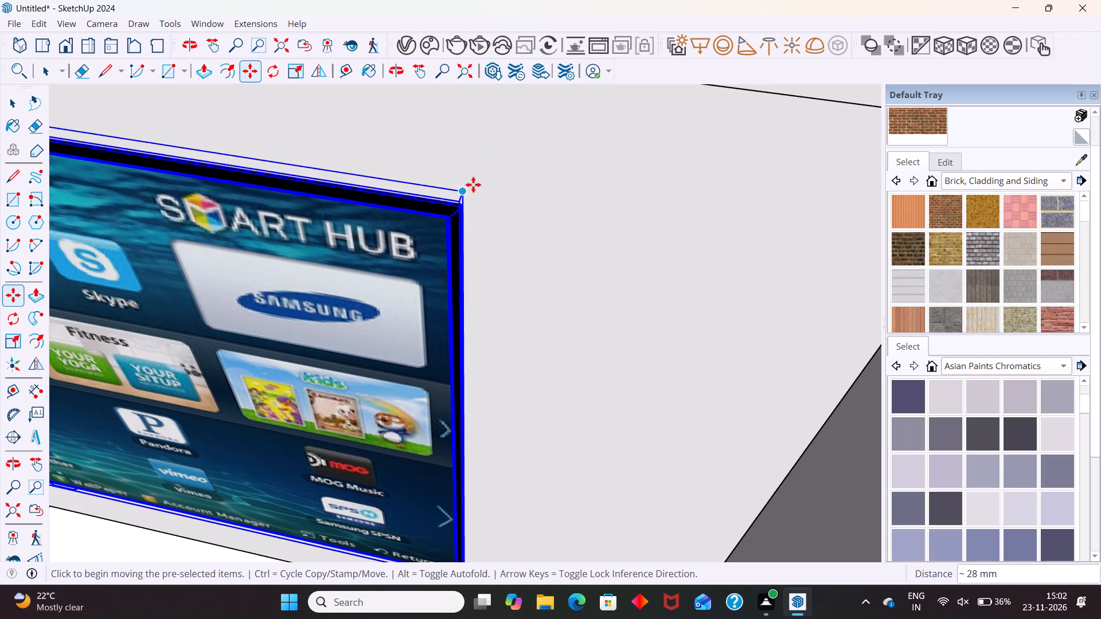
scroll(481, 187, "up", 4)
left_click(456, 192)
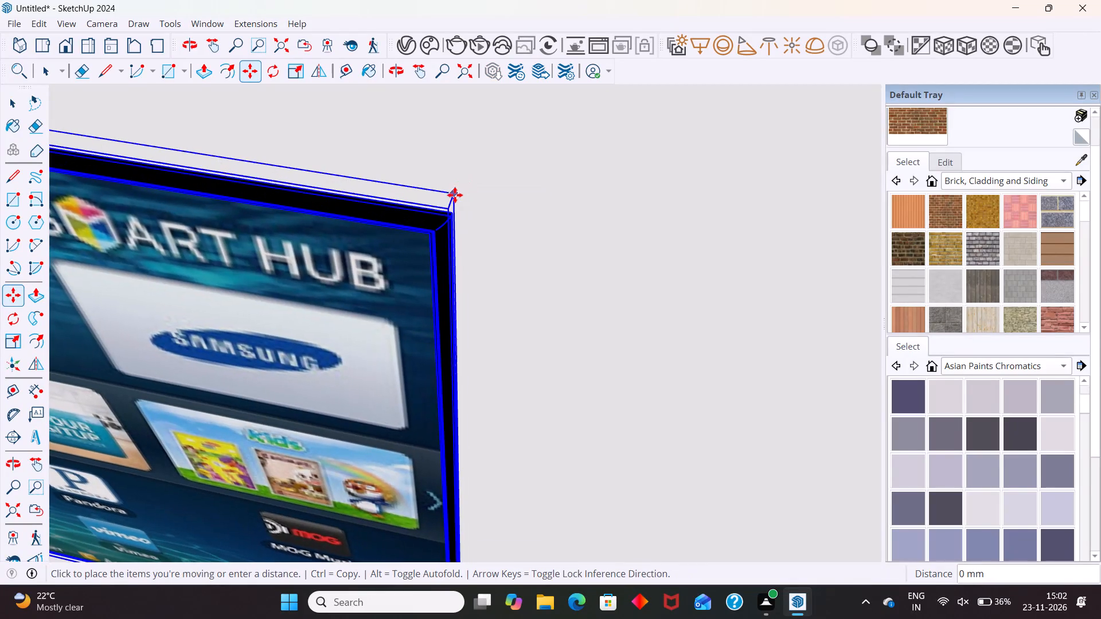
left_click(452, 197)
key("space")
scroll(553, 178, "down", 16)
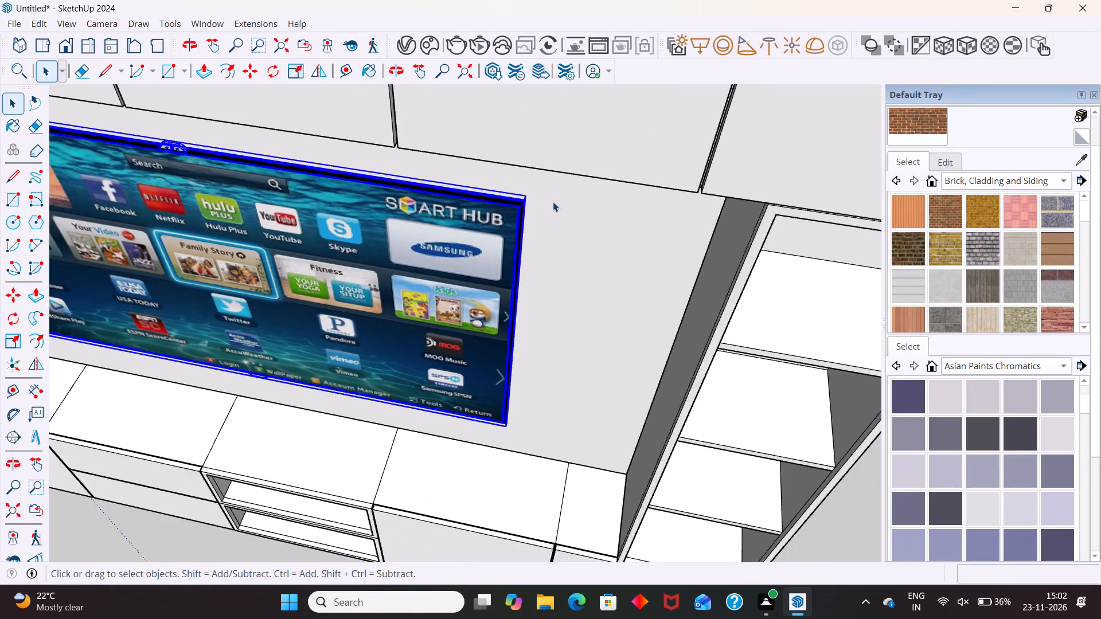
Move the TV by its lower left corner sideways to the right, centring it in front of the central back panel.
scroll(553, 202, "down", 10)
middle_click_drag(544, 218, 576, 158)
middle_click_drag(398, 306, 407, 305)
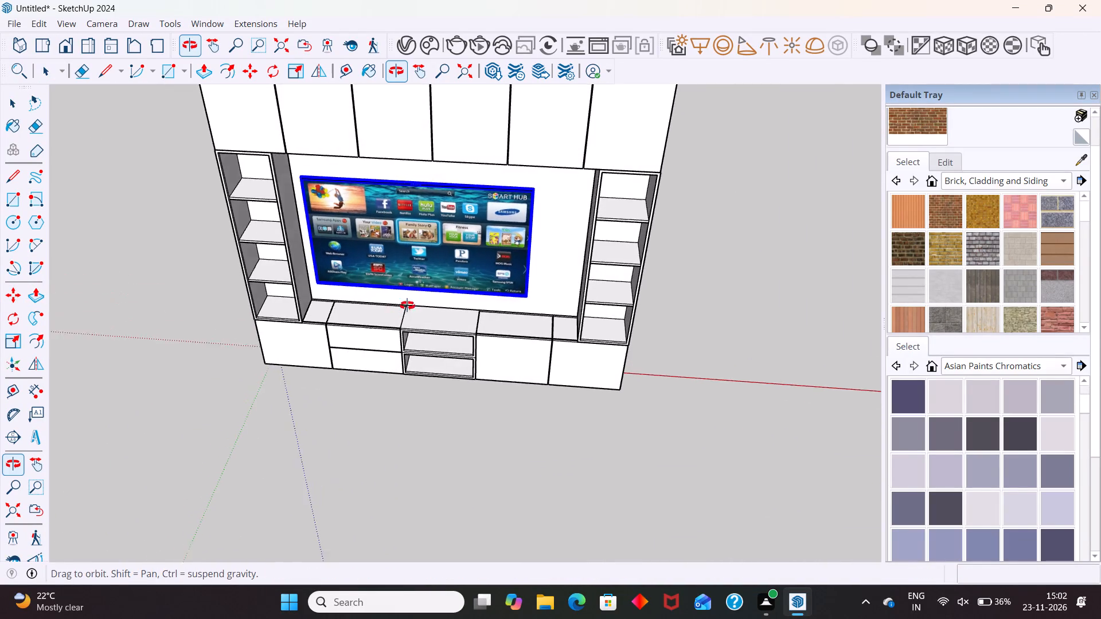
middle_click_drag(407, 305, 588, 217)
scroll(280, 276, "up", 6)
middle_click_drag(305, 322, 278, 322)
key("m")
scroll(312, 360, "up", 5)
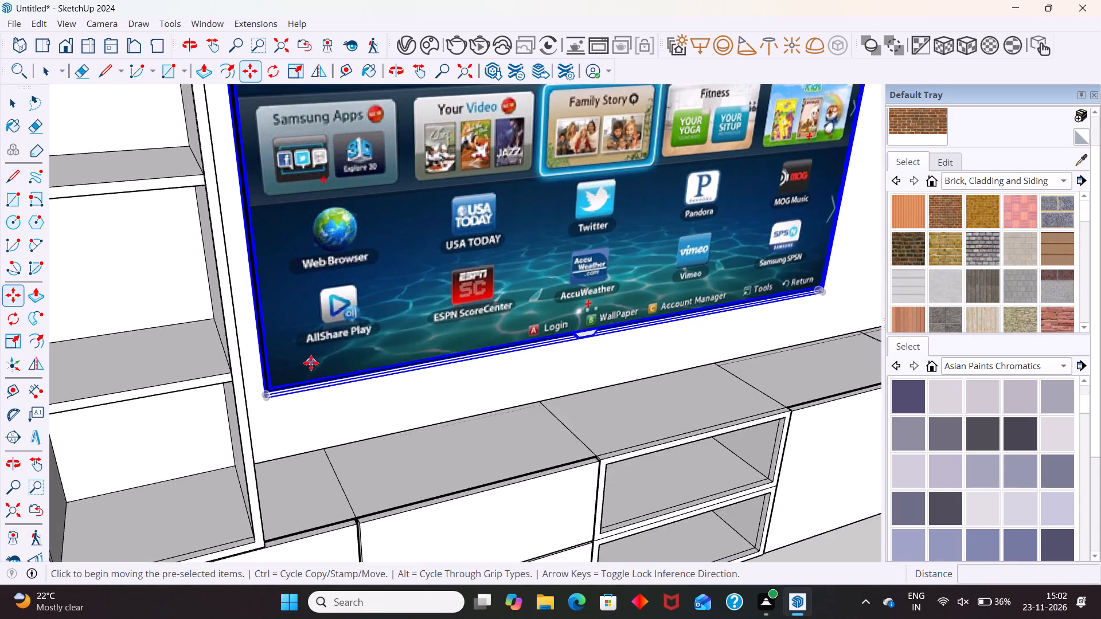
scroll(311, 363, "up", 6)
left_click(255, 403)
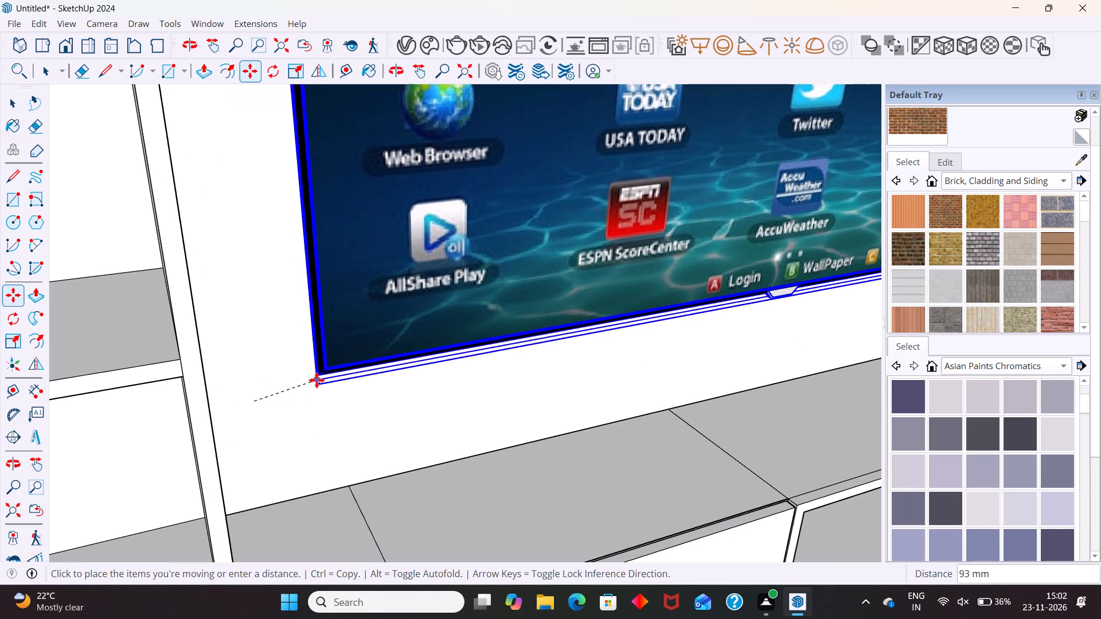
left_click(317, 379)
scroll(308, 394, "down", 6)
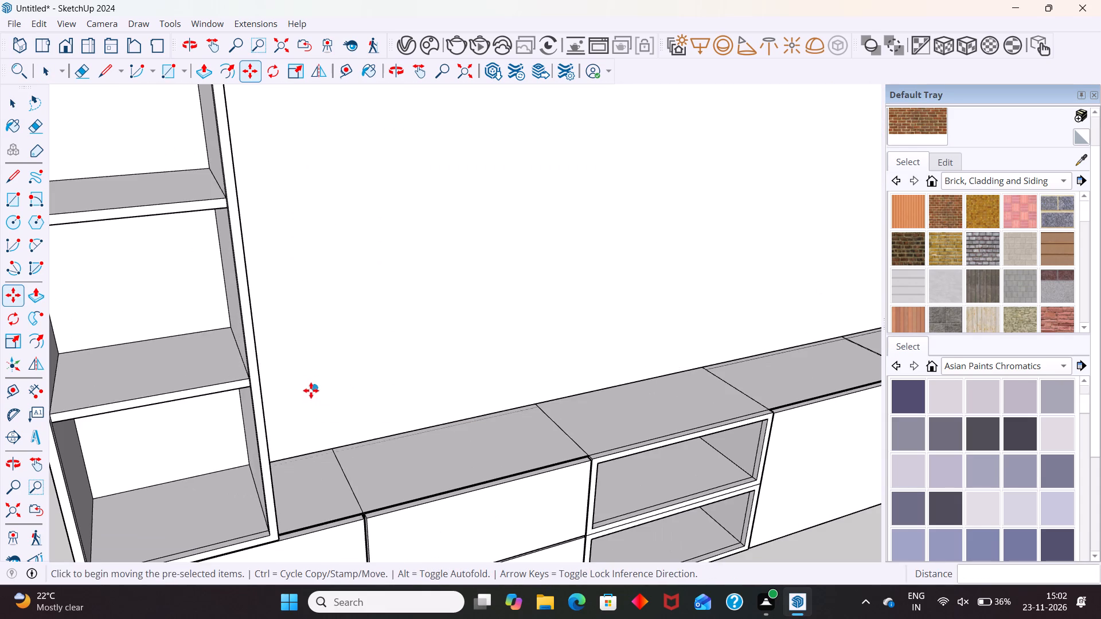
left_click(315, 384)
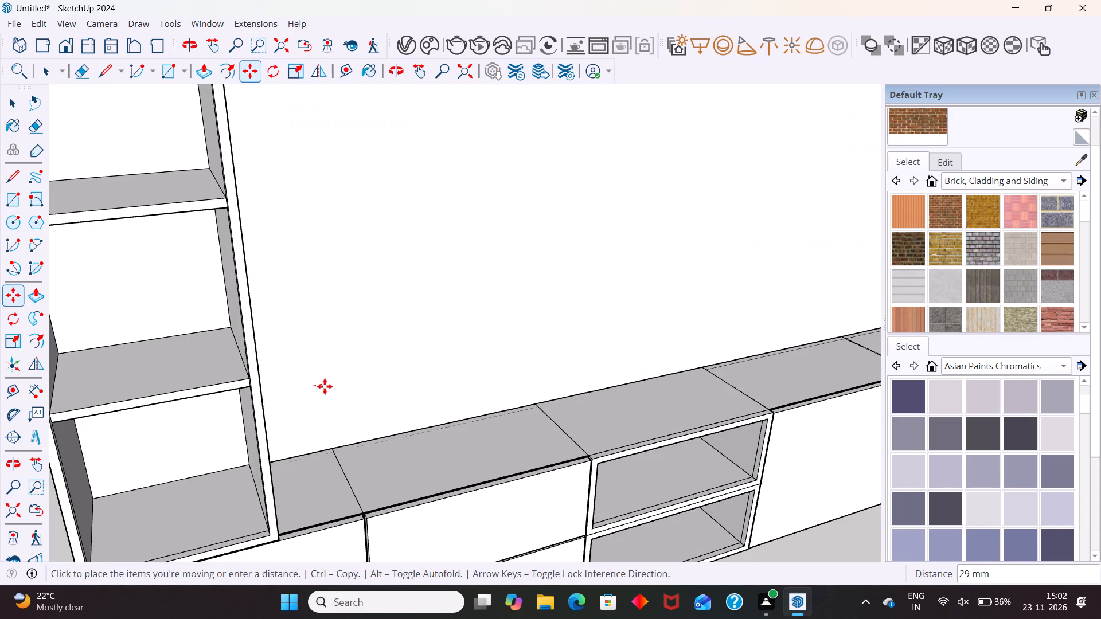
left_click(334, 386)
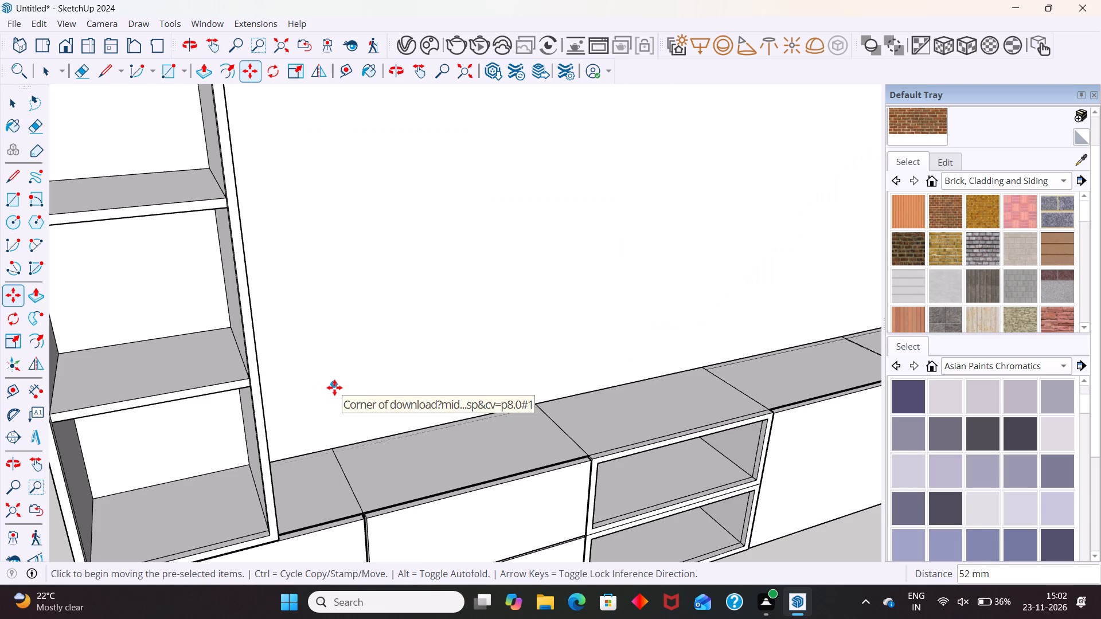
left_click(335, 388)
left_click(348, 397)
scroll(318, 362, "down", 5)
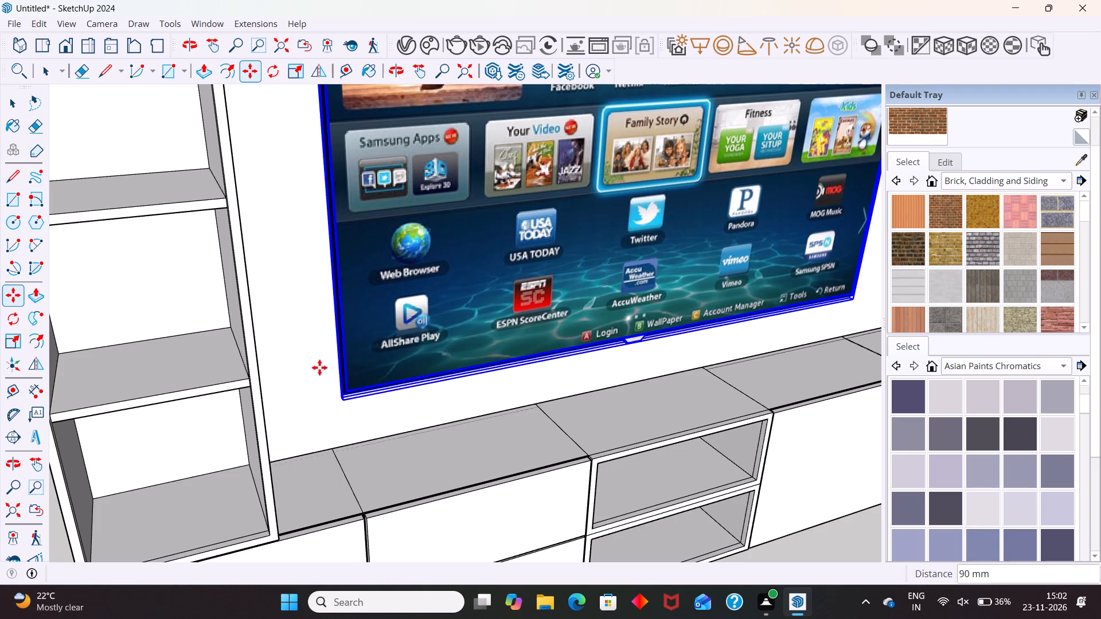
Move the TV slightly upward on the central panel by its upper left corner and deselect it.
scroll(319, 367, "down", 8)
scroll(340, 191, "up", 5)
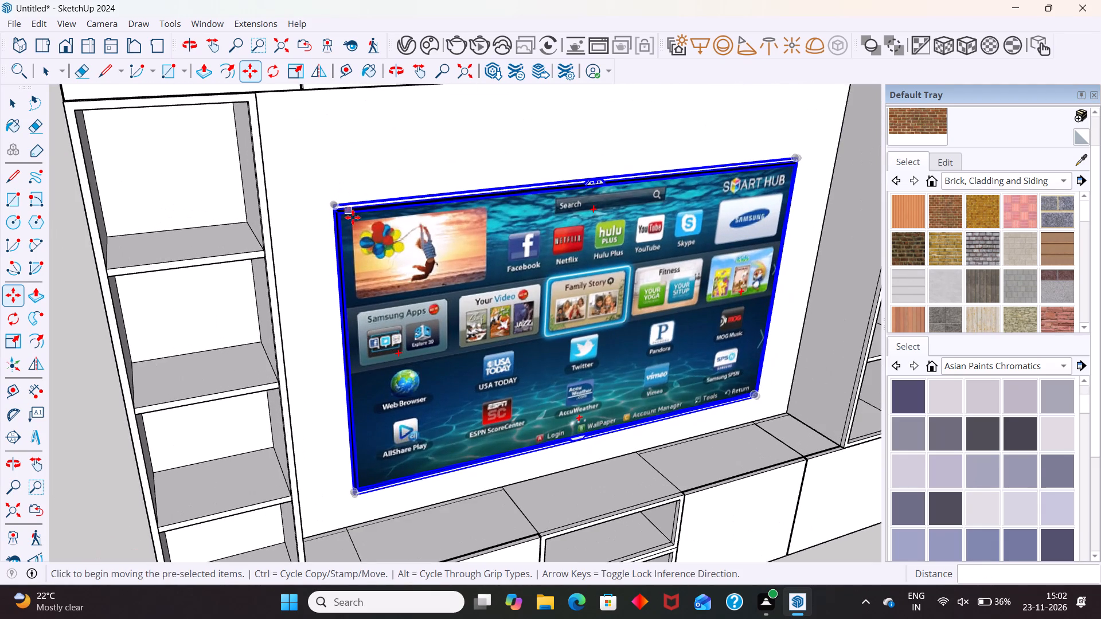
middle_click_drag(361, 230, 406, 358)
scroll(313, 299, "up", 5)
scroll(372, 302, "up", 3)
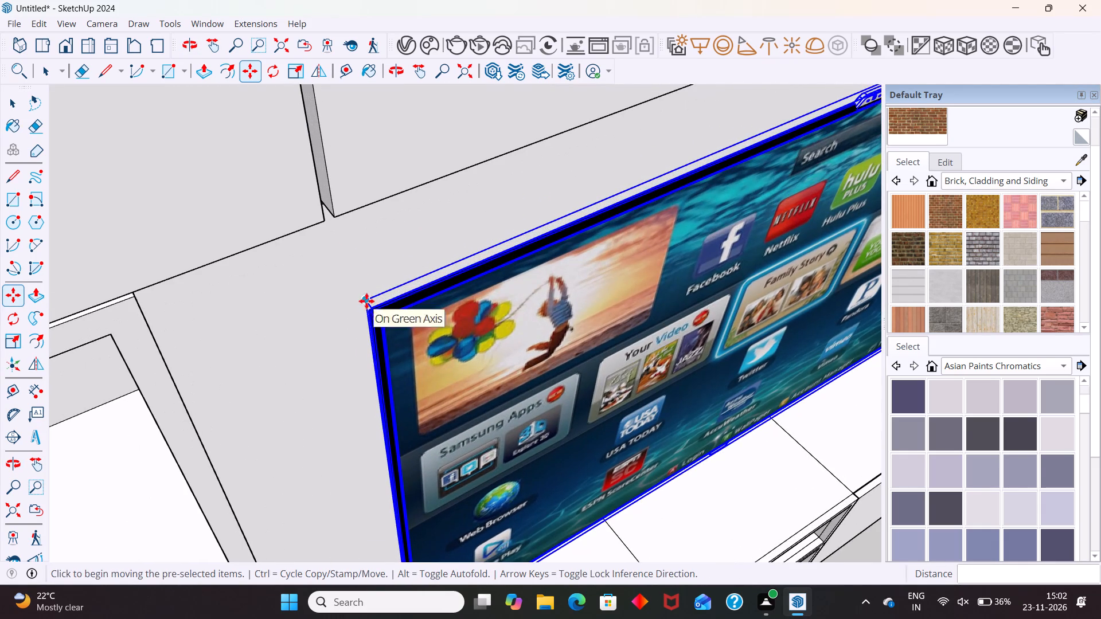
left_click(368, 301)
left_click(359, 264)
scroll(349, 315, "down", 2)
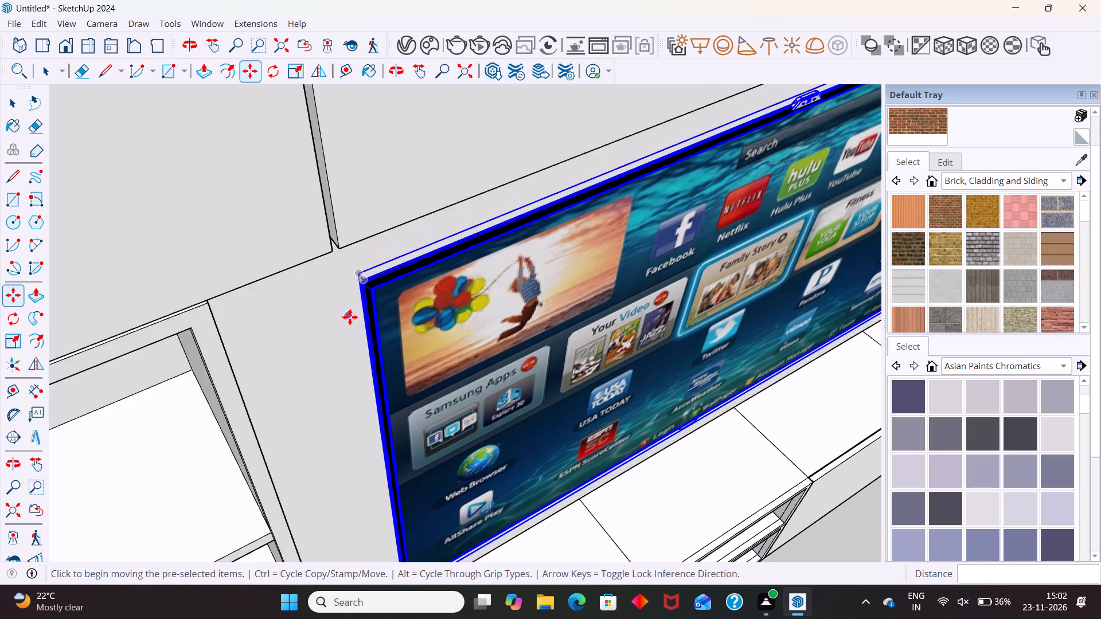
scroll(350, 317, "down", 1)
key("Escape")
scroll(350, 320, "down", 13)
middle_click_drag(382, 389, 298, 202)
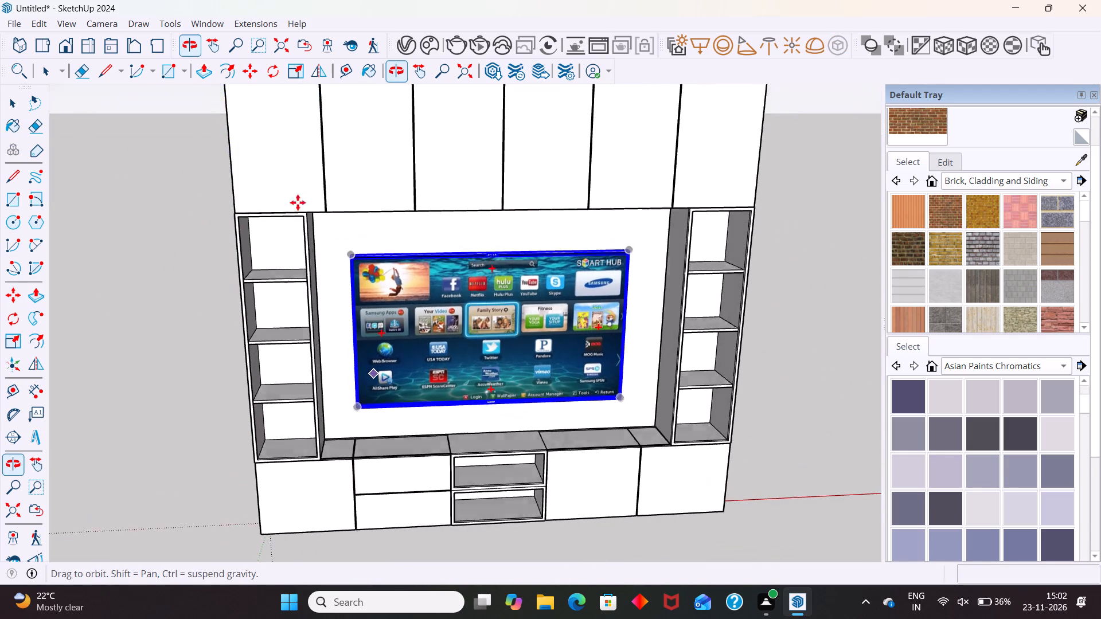
middle_click_drag(298, 202, 259, 212)
key("space")
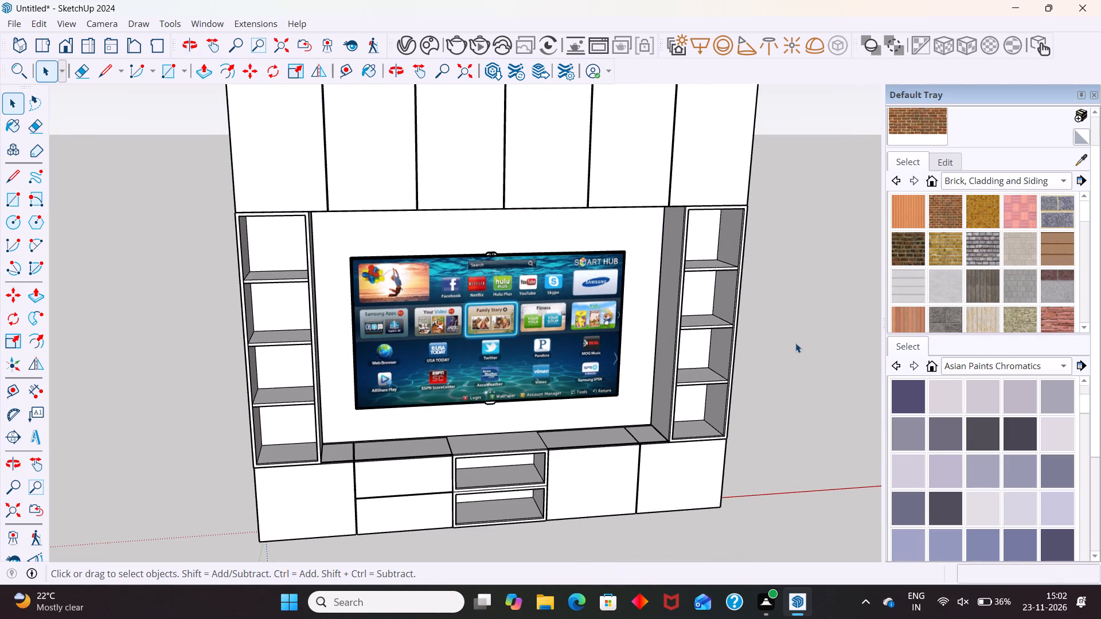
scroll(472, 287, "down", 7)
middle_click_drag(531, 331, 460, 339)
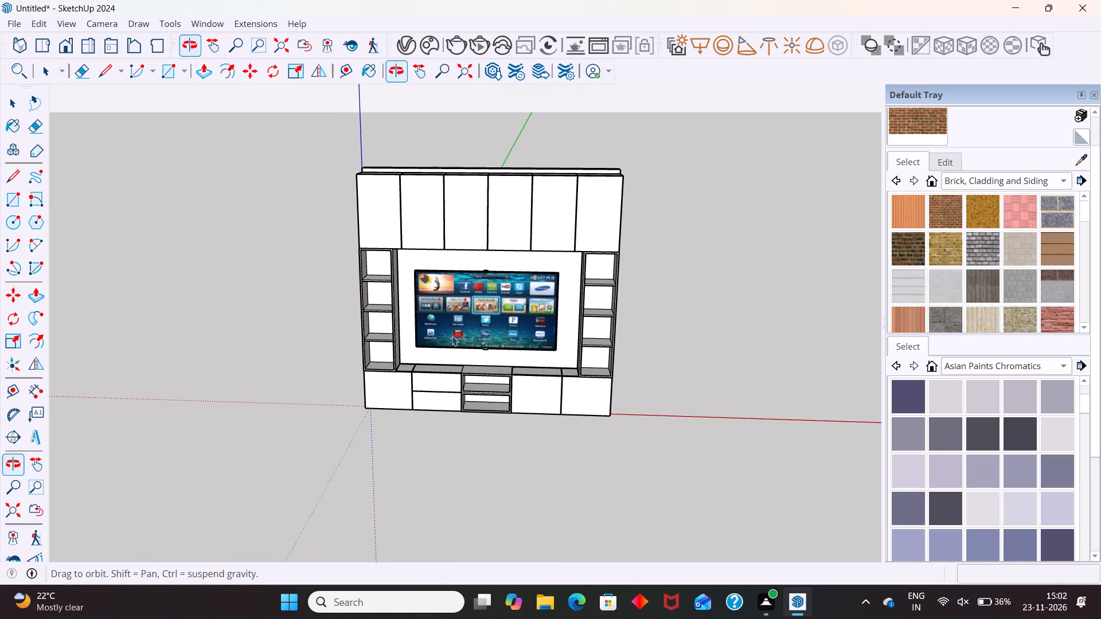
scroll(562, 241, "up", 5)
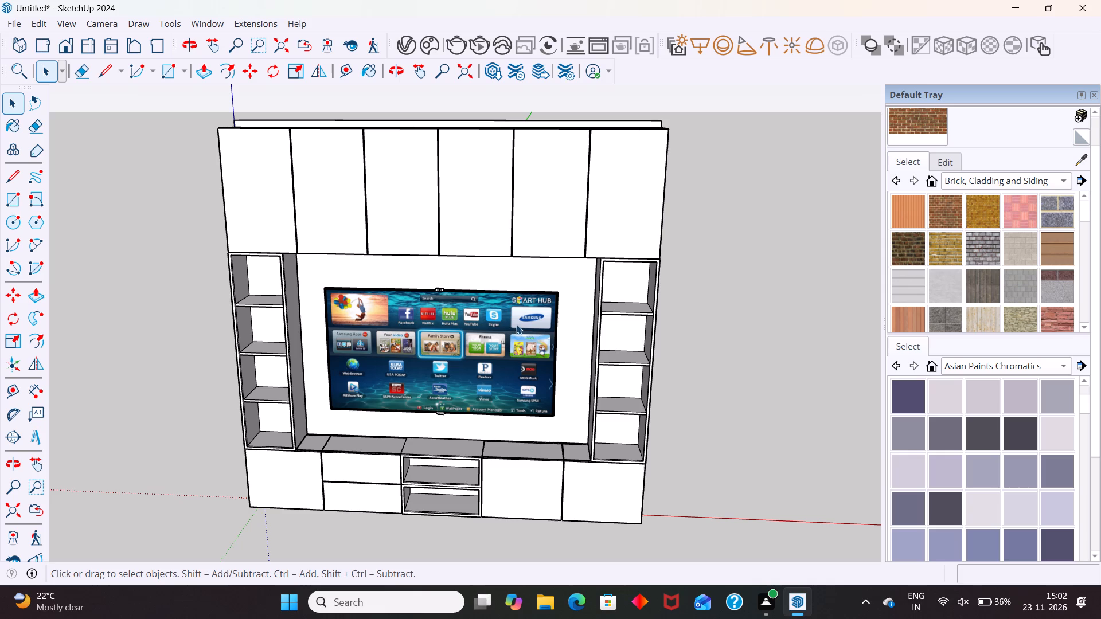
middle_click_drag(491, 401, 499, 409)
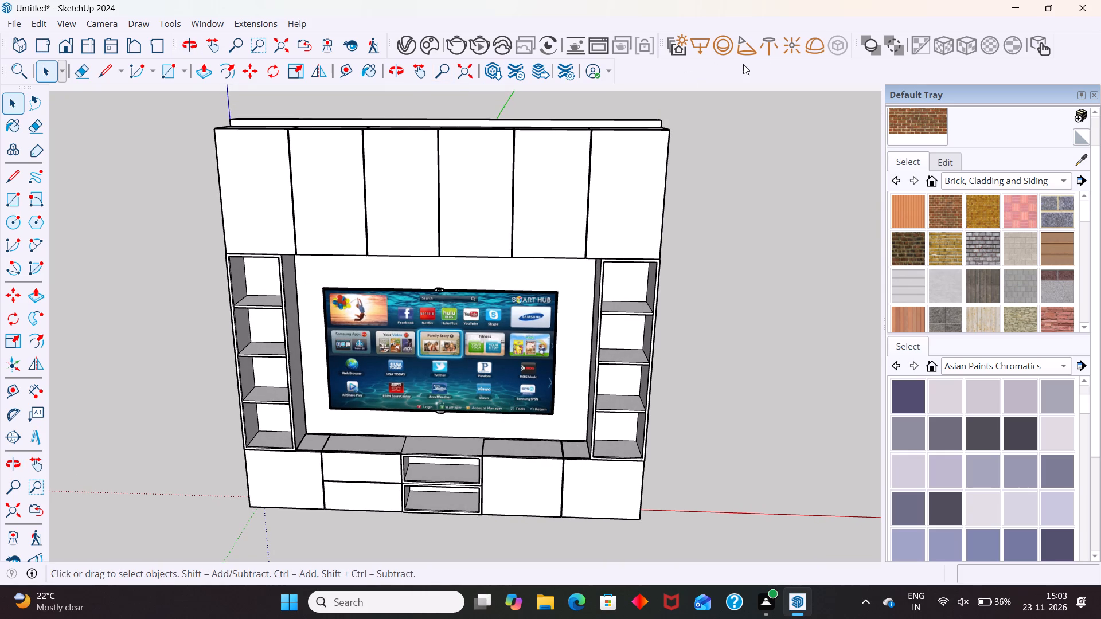
Hide the V-Ray for SketchUp, V-Ray Lights and V-Ray Utilities tool sets.
right_click(780, 70)
left_click(979, 113)
right_click(983, 80)
left_click(987, 130)
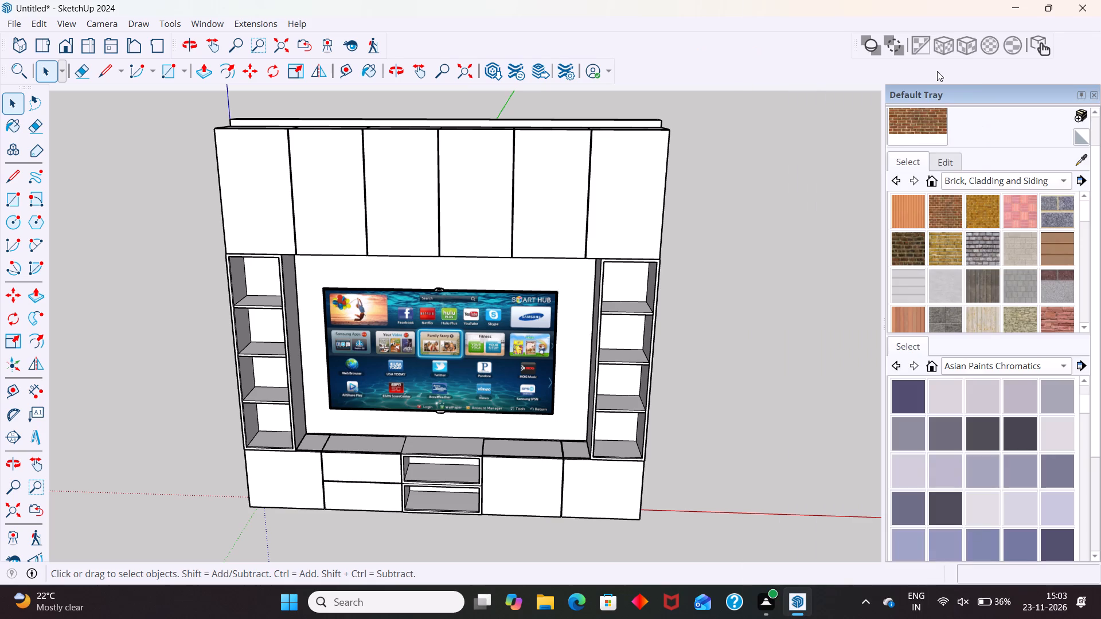
right_click(937, 70)
left_click(971, 176)
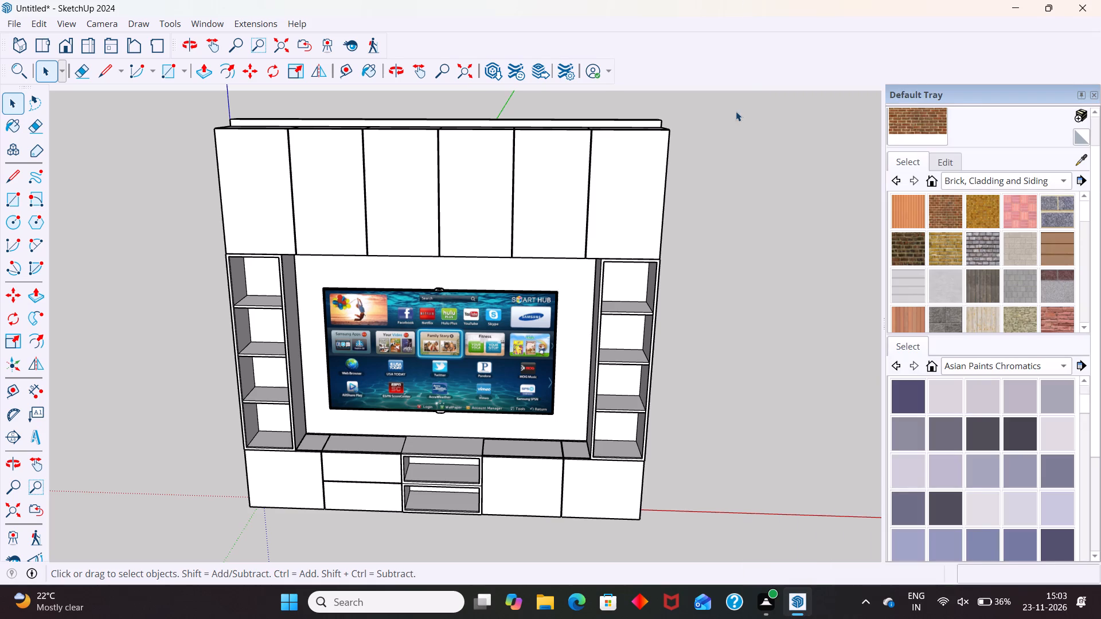
Show the Click-Change 2 - Kitchen equipment tools and place a bar handle low on the leftmost overhead door.
right_click(751, 61)
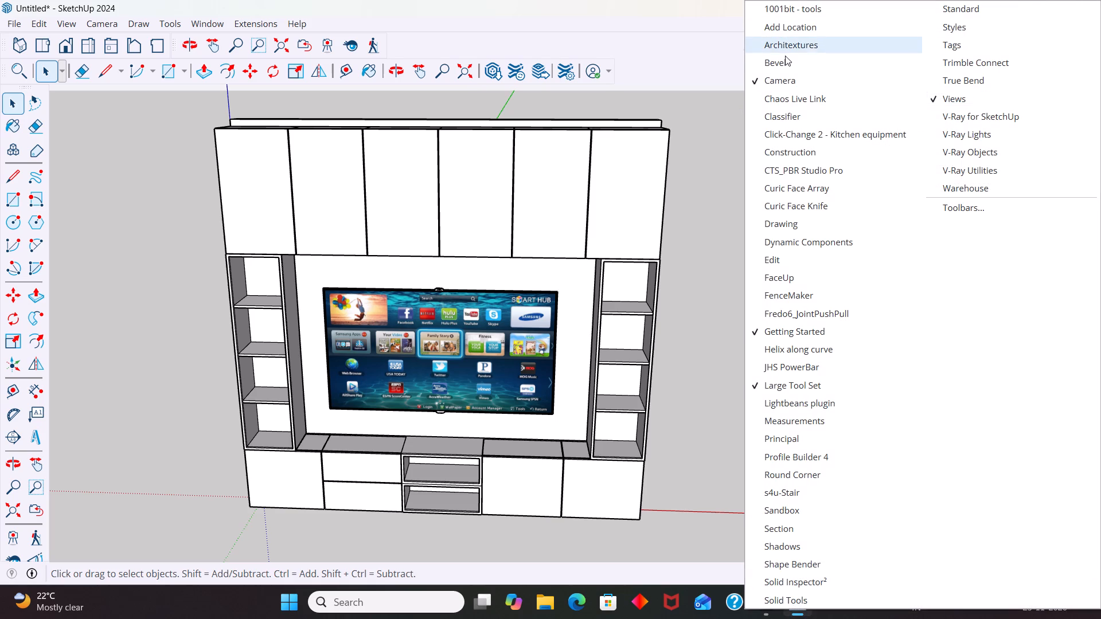
left_click(838, 133)
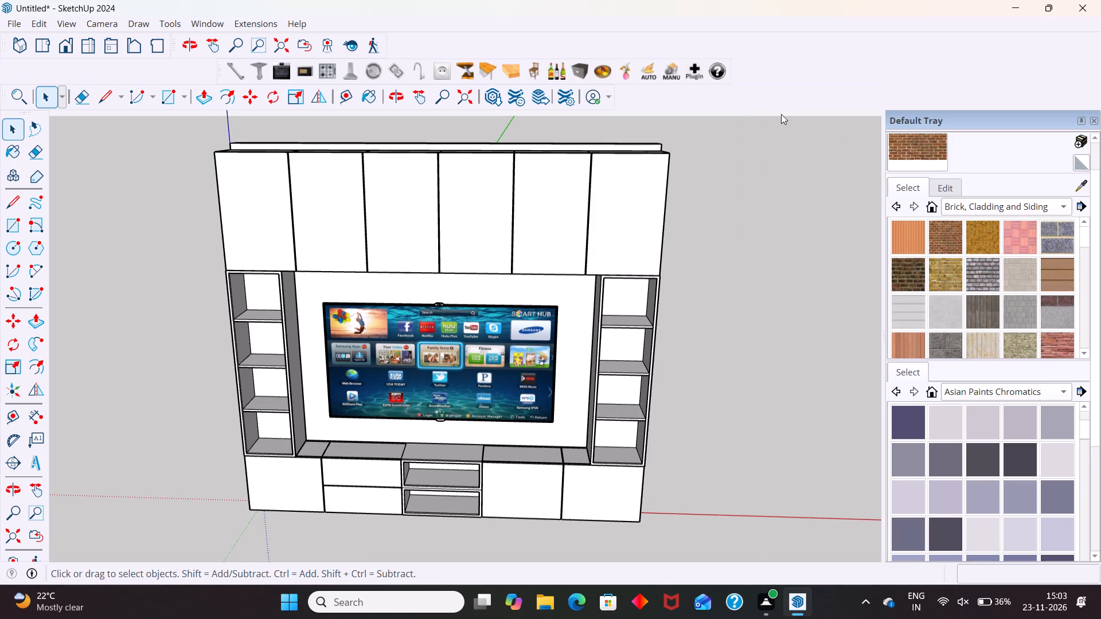
left_click(236, 65)
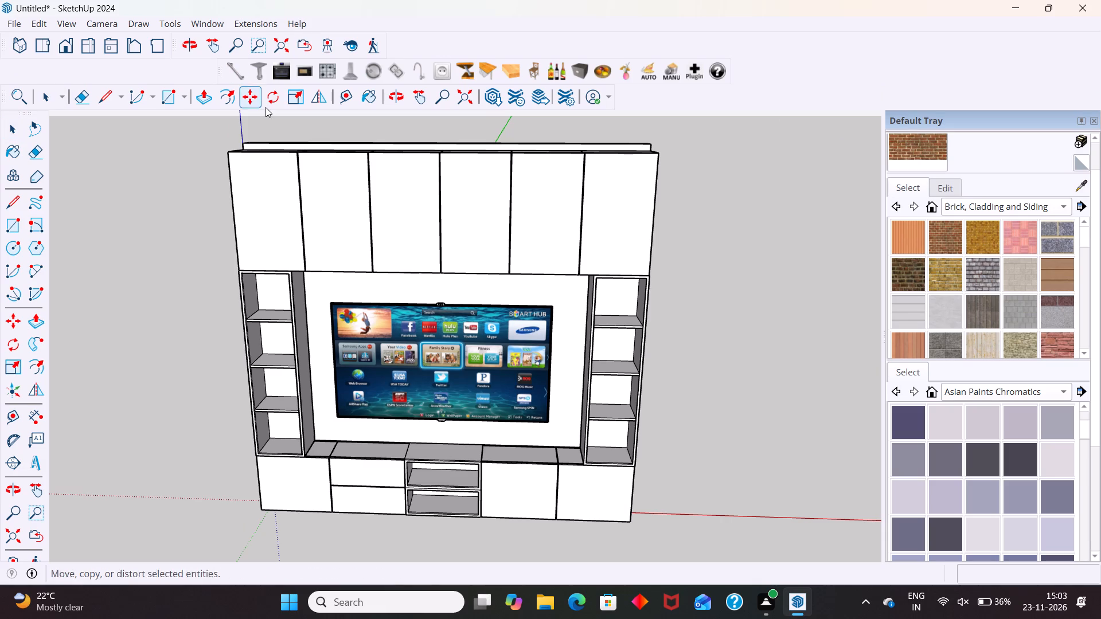
scroll(288, 252, "up", 6)
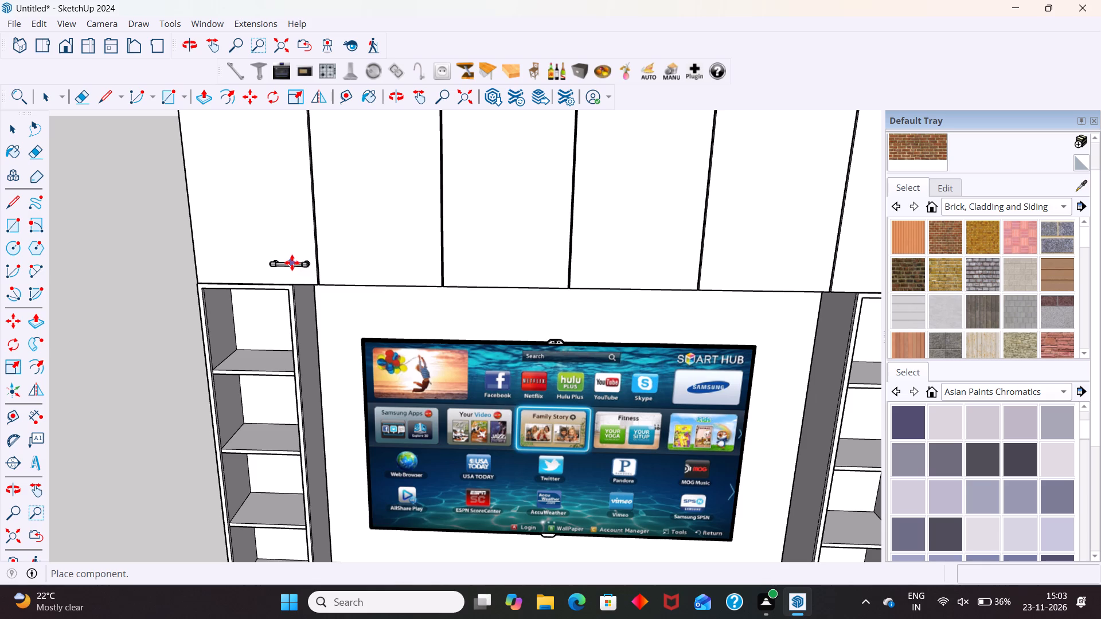
left_click(292, 263)
scroll(391, 250, "down", 4)
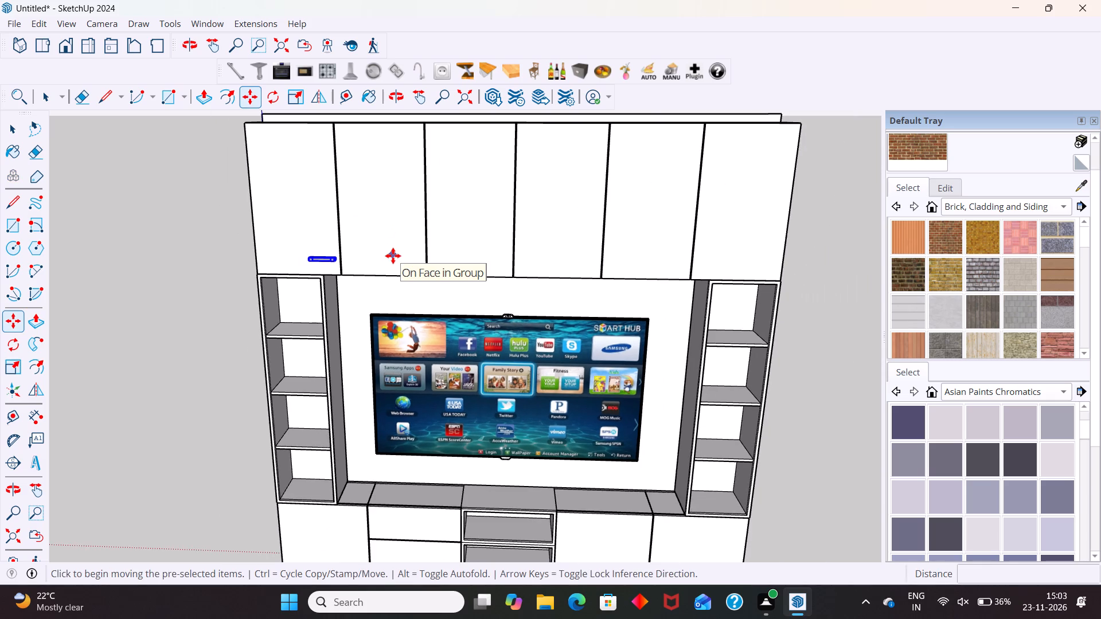
scroll(393, 253, "down", 3)
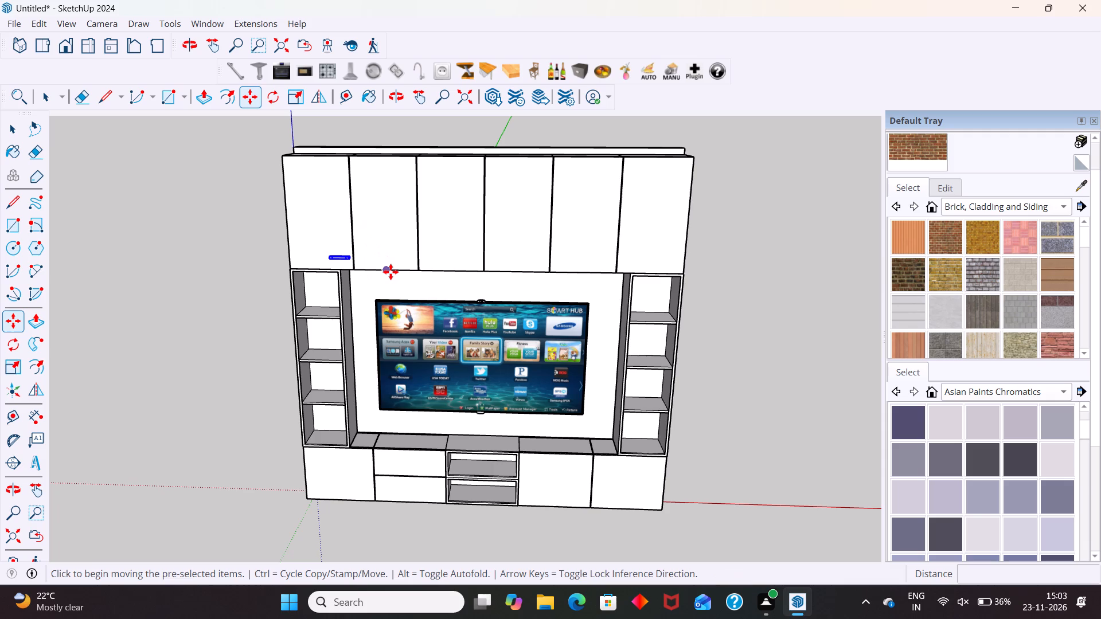
Rotate the bar handle 90 degrees about its left end so it stands vertically on the leftmost overhead door.
key("q")
scroll(324, 264, "up", 10)
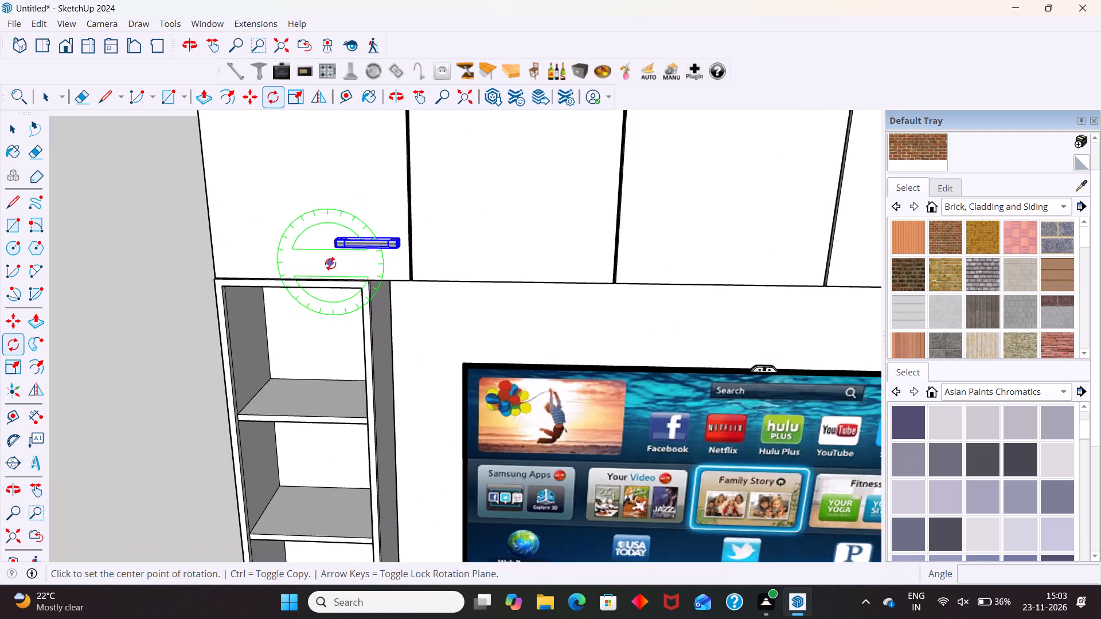
scroll(330, 264, "up", 6)
left_click(337, 241)
left_click(338, 222)
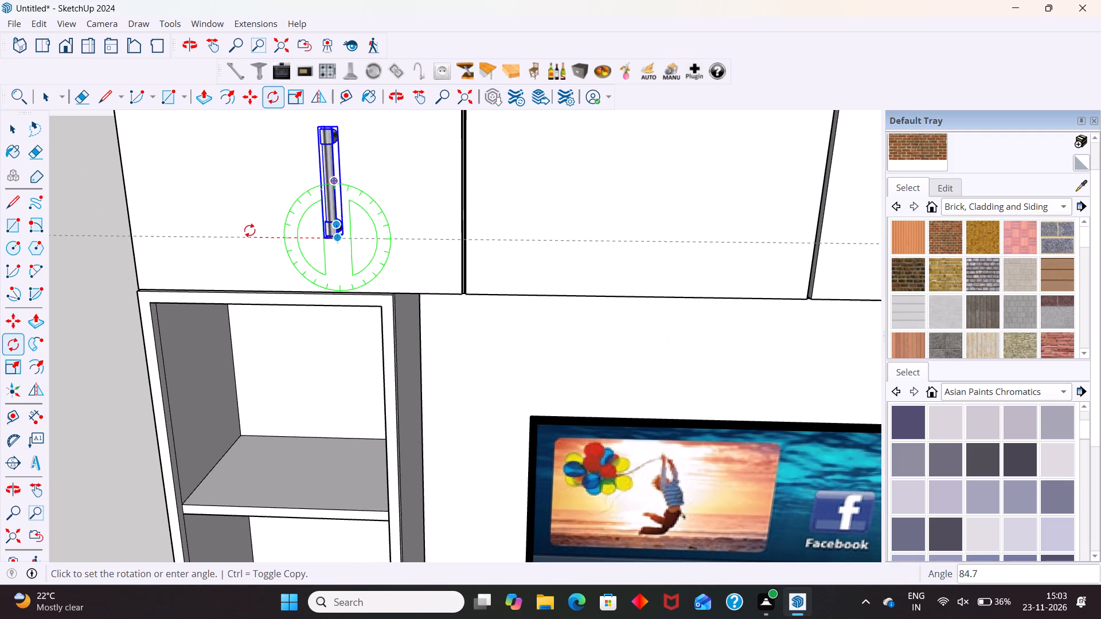
type("90")
key("Return")
key("space")
Move the vertical handle about 154 mm across the leftmost overhead door to near its lower right corner.
scroll(356, 197, "up", 3)
scroll(315, 312, "down", 5)
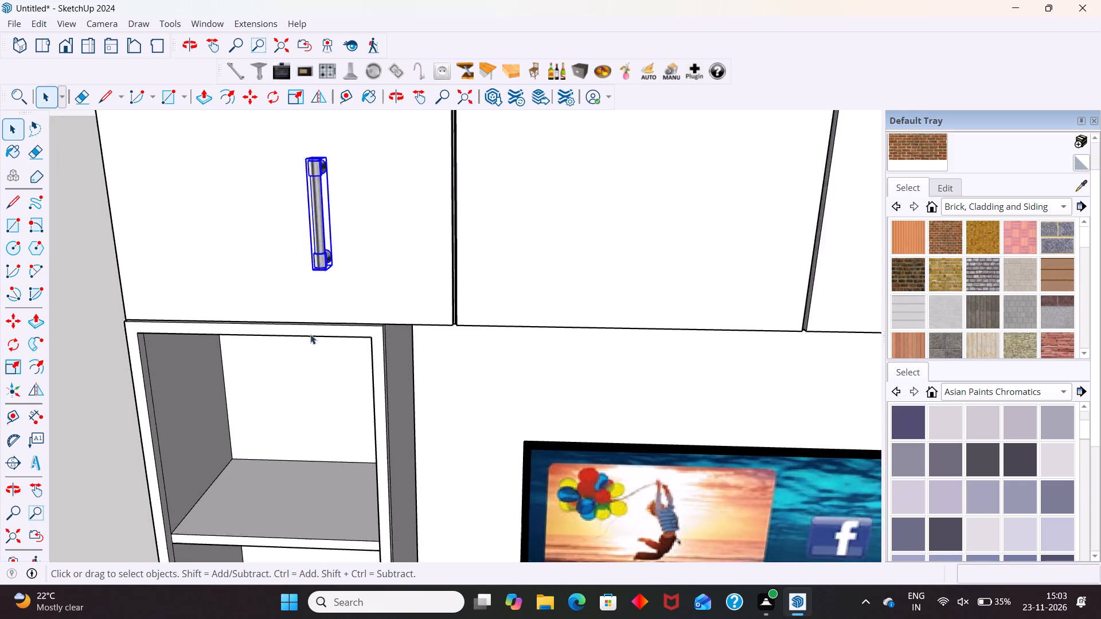
scroll(310, 334, "down", 7)
scroll(282, 281, "down", 7)
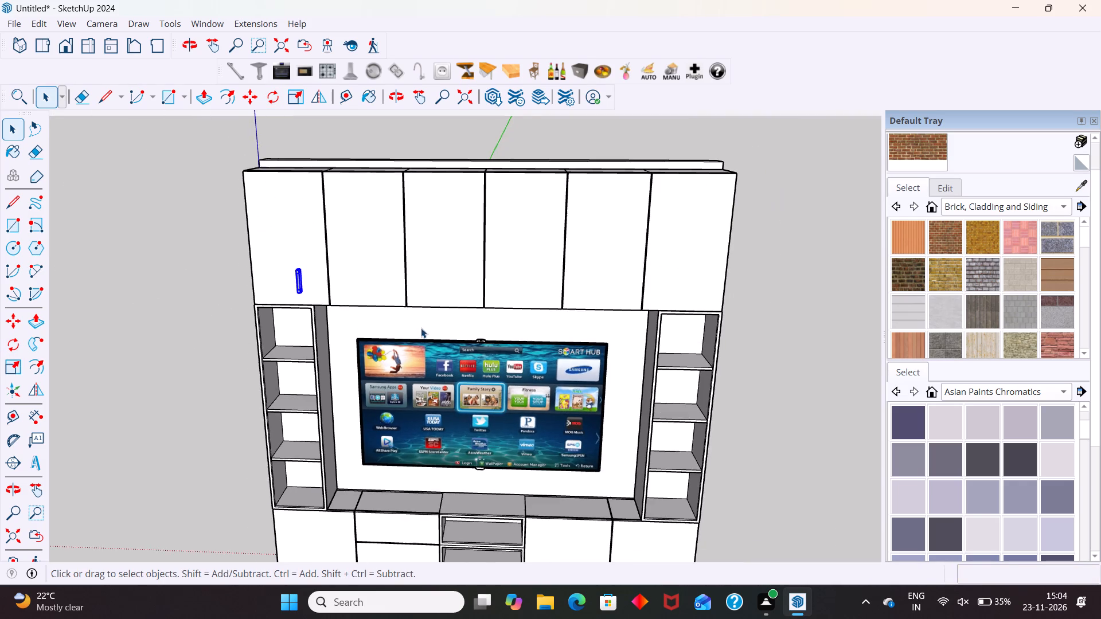
middle_click_drag(399, 326, 294, 312)
scroll(338, 269, "up", 5)
key("m")
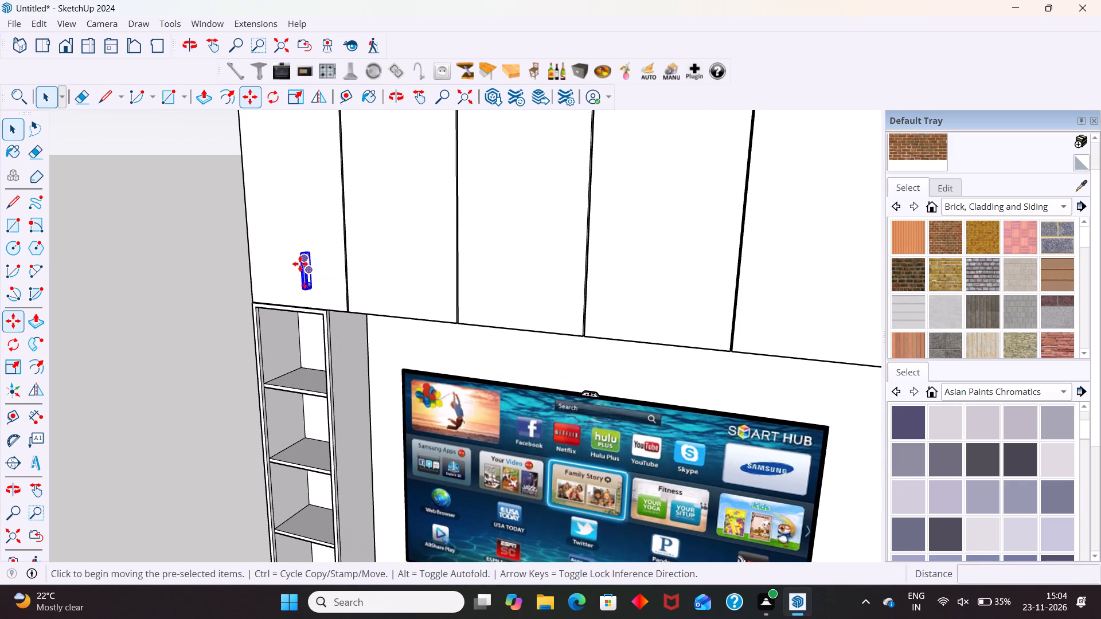
scroll(304, 272, "up", 16)
left_click(309, 312)
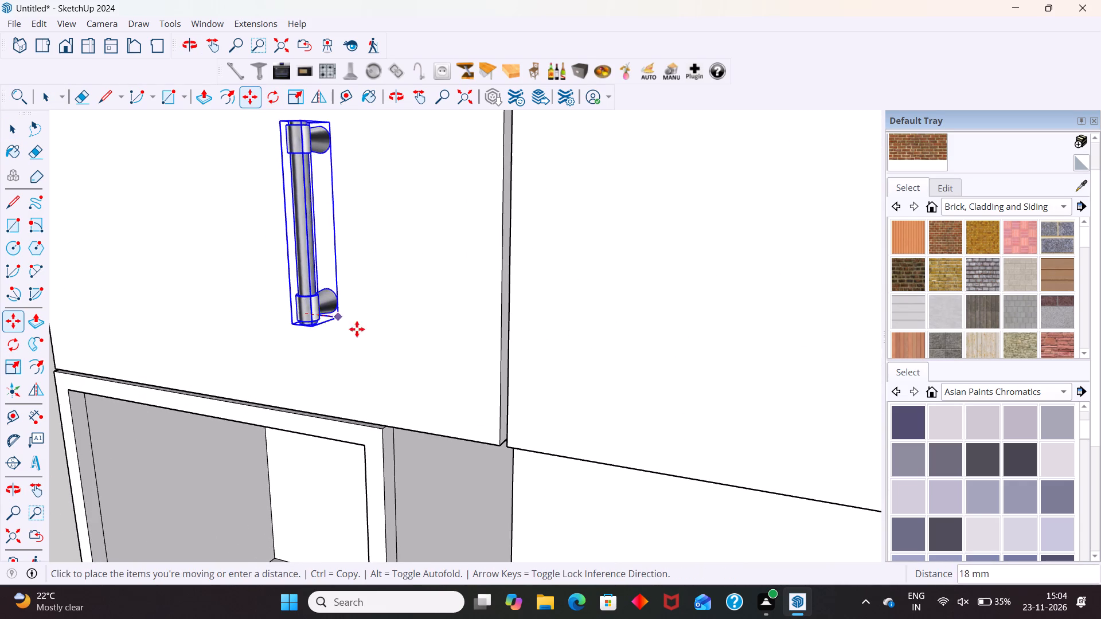
left_click(471, 355)
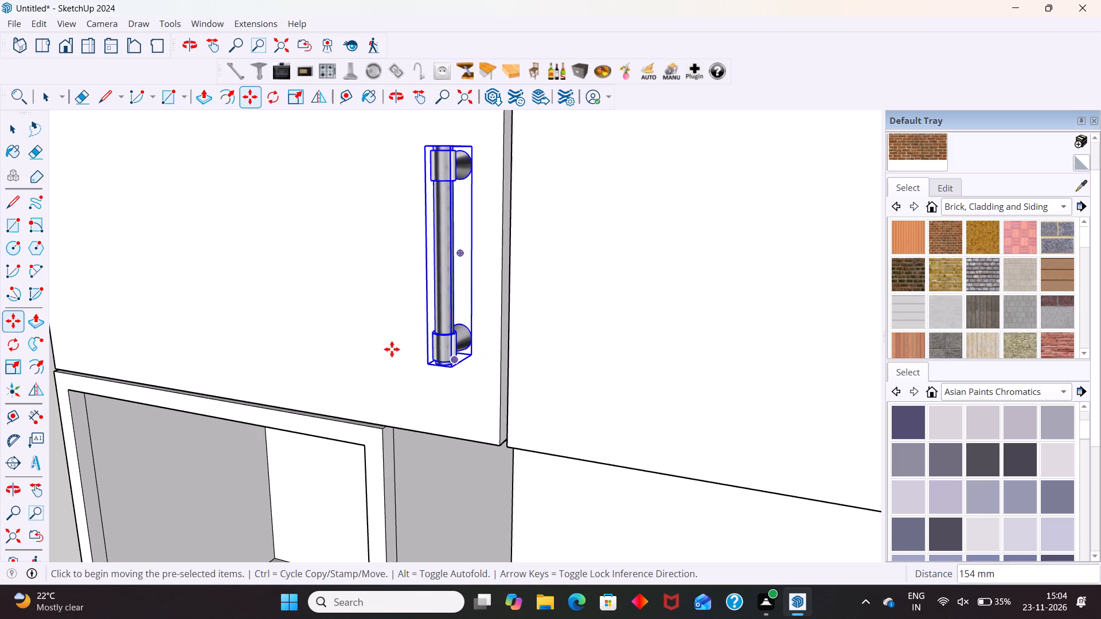
Copy the handle straight across the door gap onto the second overhead door, near its lower left corner.
middle_click_drag(376, 342, 548, 401)
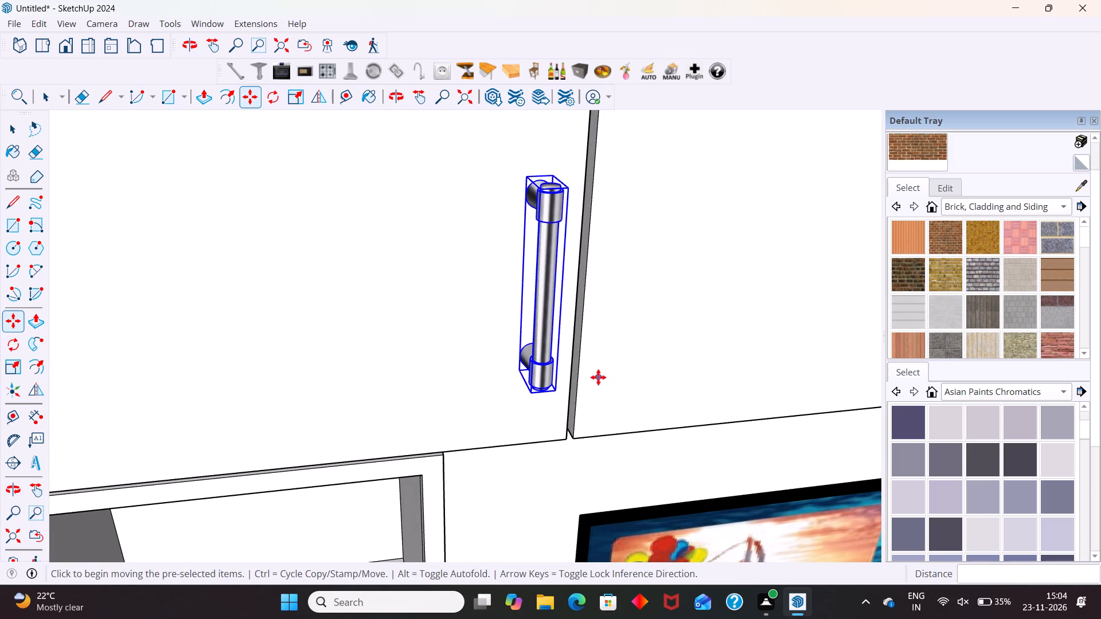
middle_click_drag(598, 377, 466, 408)
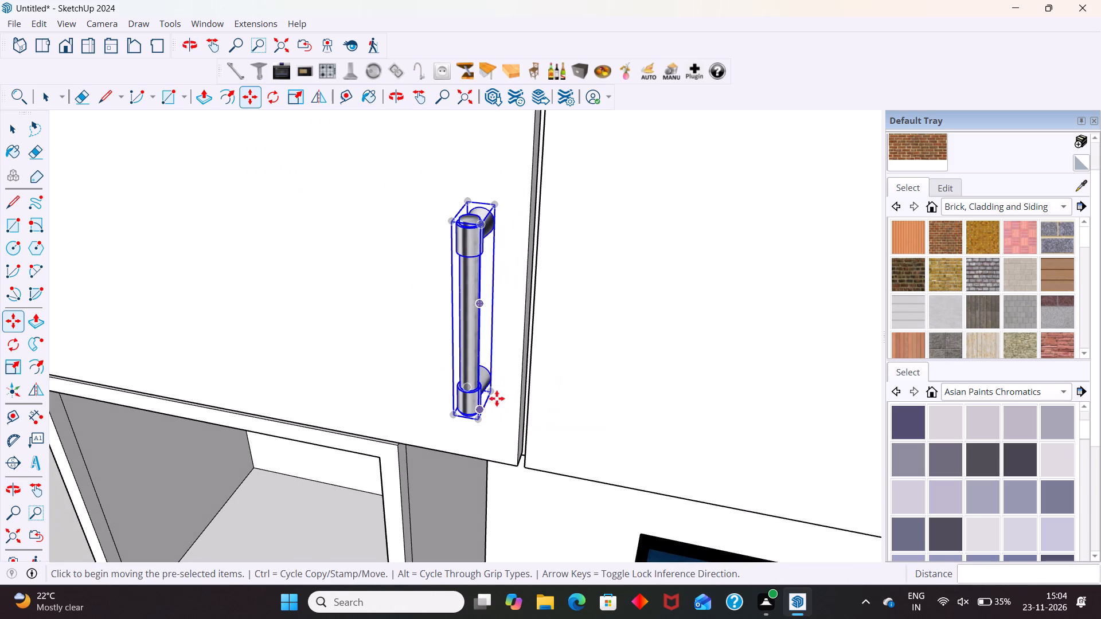
left_click(492, 390)
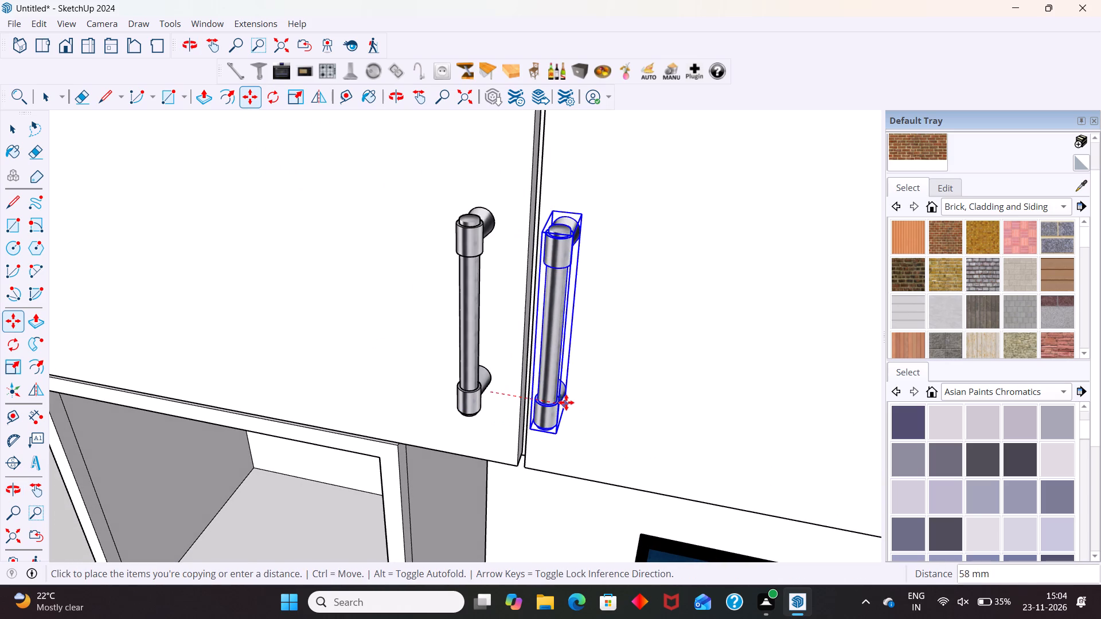
left_click(577, 405)
middle_click_drag(416, 377, 482, 387)
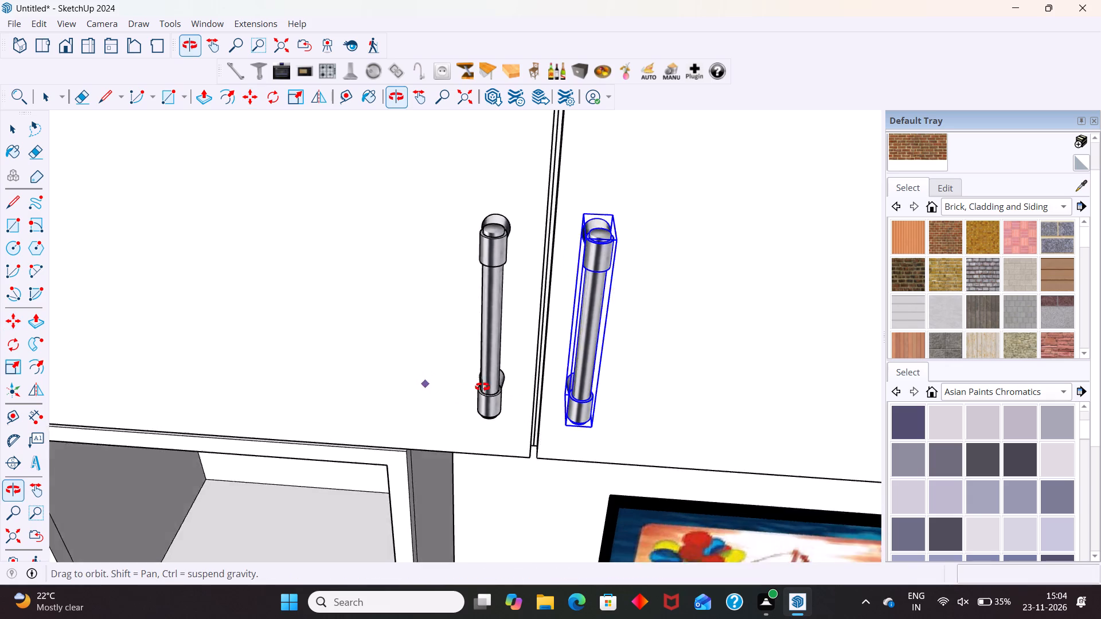
Copy the handle about 956 mm along the overhead box onto the third door, near its lower right corner.
middle_click_drag(482, 387, 496, 357)
scroll(327, 356, "down", 13)
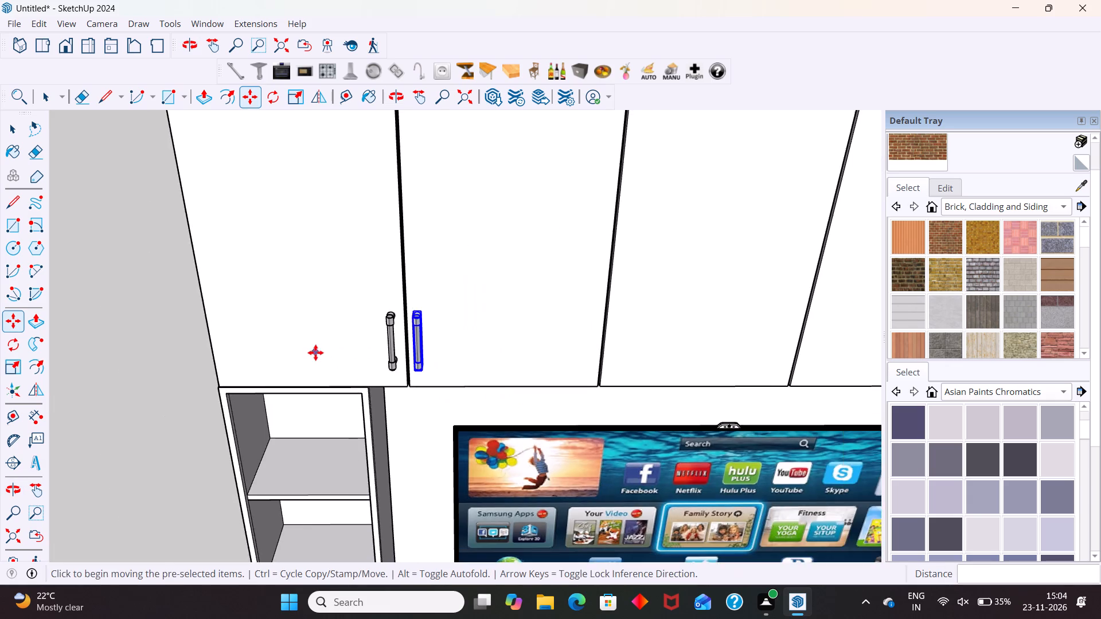
scroll(315, 352, "down", 5)
middle_click_drag(431, 390, 333, 405)
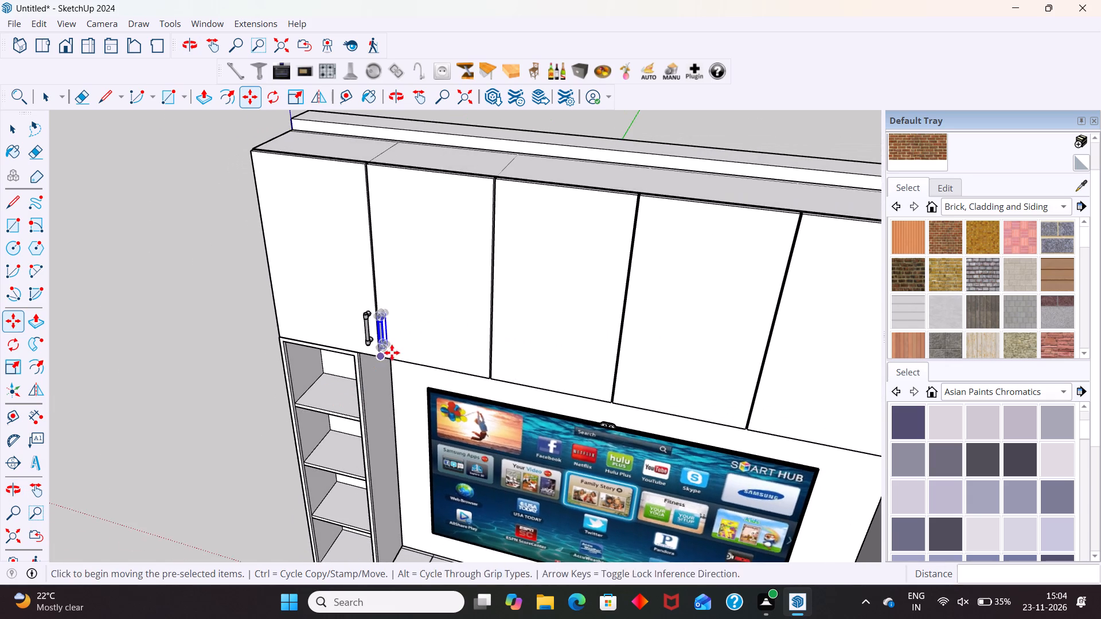
scroll(392, 352, "up", 20)
scroll(392, 352, "up", 2)
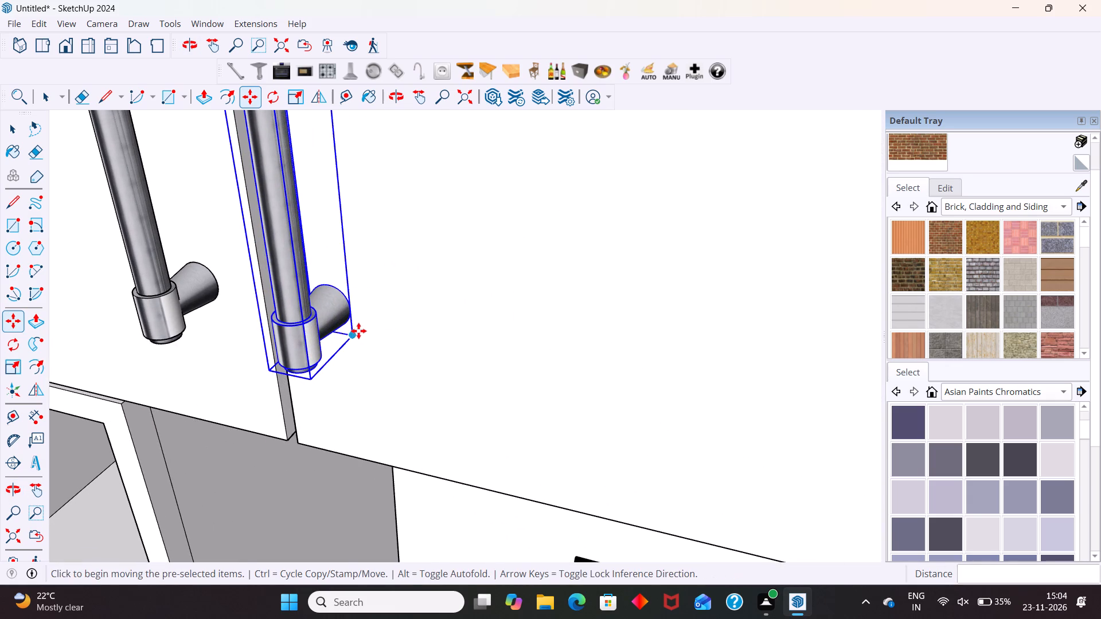
left_click(358, 331)
scroll(339, 332, "down", 15)
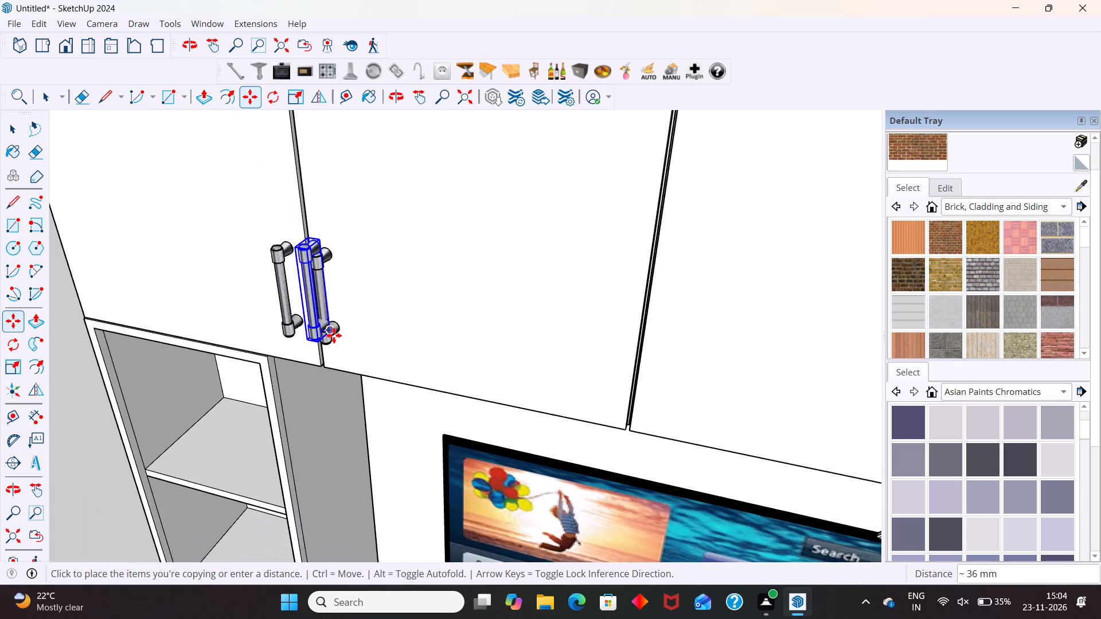
scroll(334, 335, "down", 9)
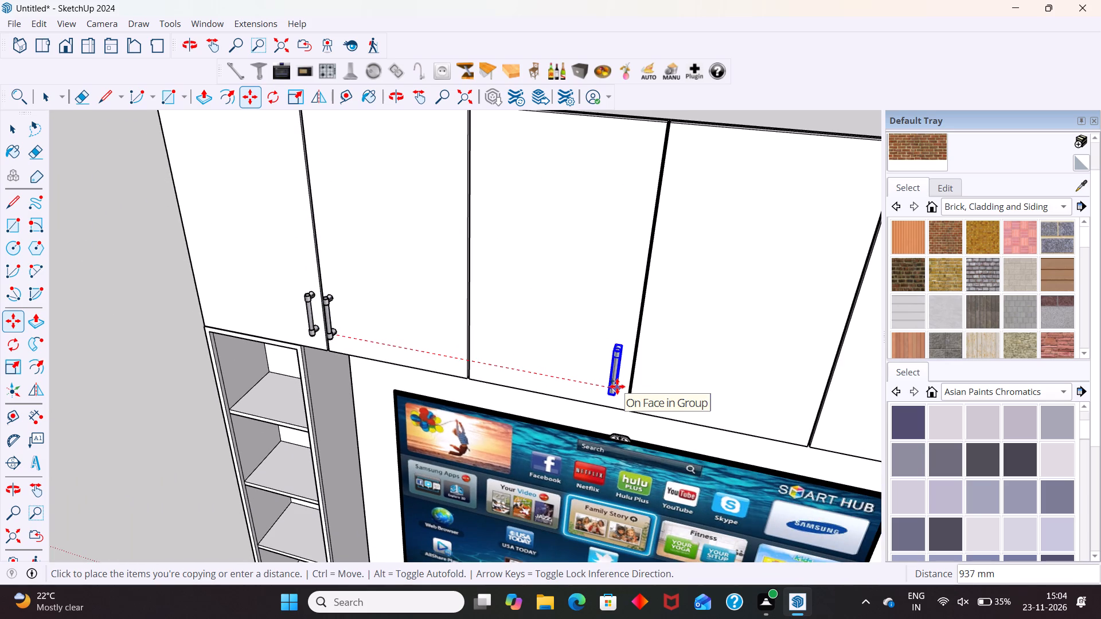
scroll(617, 386, "up", 3)
left_click(626, 389)
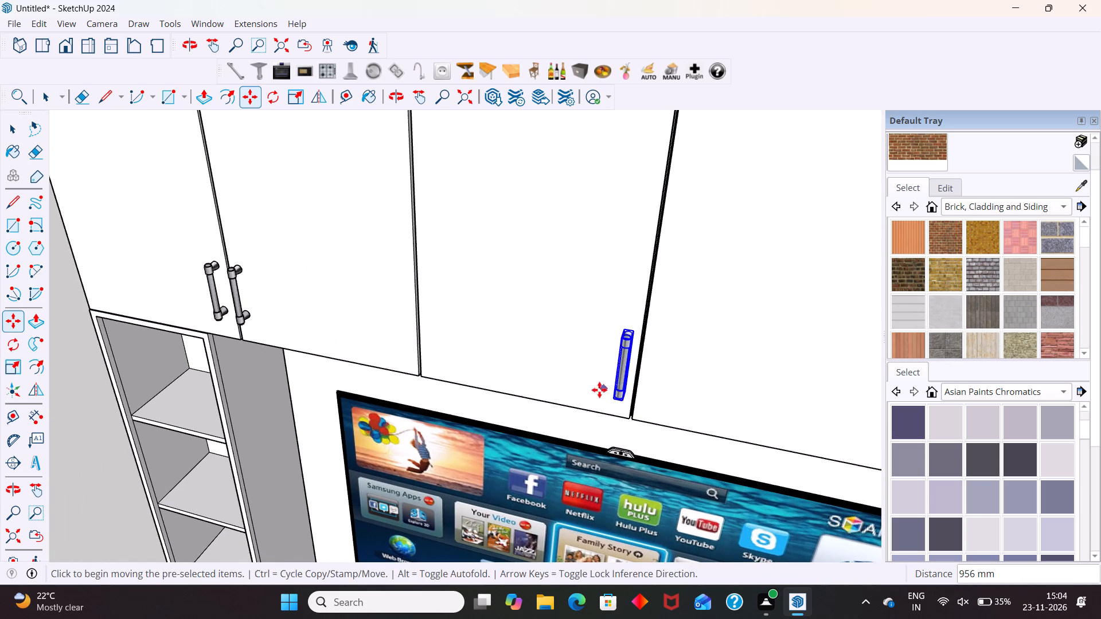
Copy the third door's handle about 56 mm straight across the gap onto the fourth door's lower left corner.
scroll(625, 395, "up", 14)
left_click(622, 370)
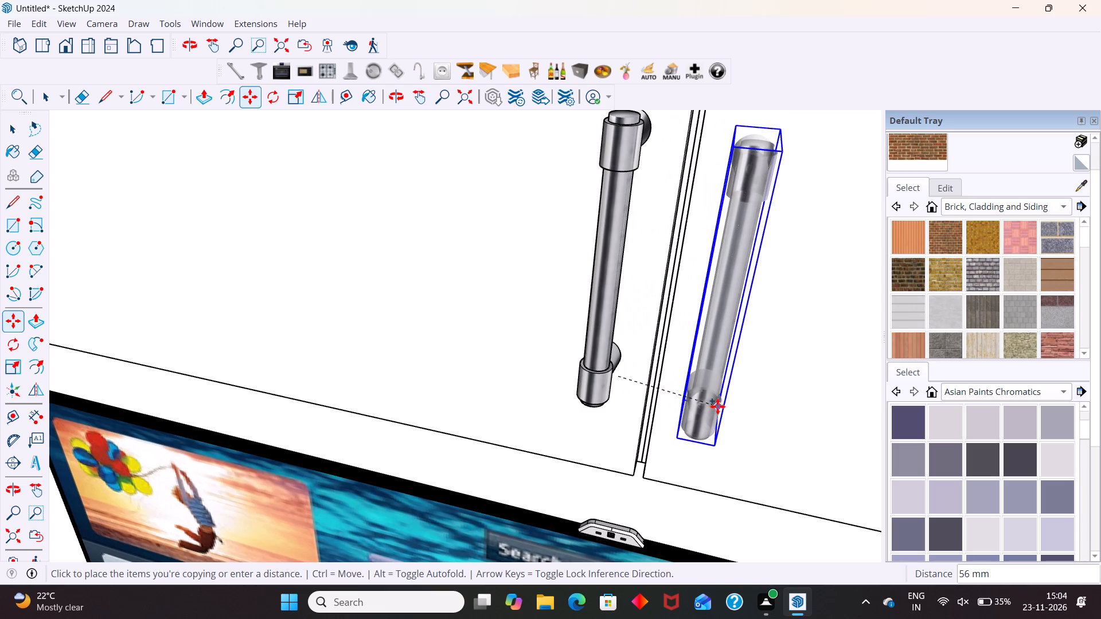
left_click(720, 400)
Copy the fourth door's handle about 953 mm along the overhead box onto the fifth door, near its lower right corner.
scroll(442, 395, "down", 6)
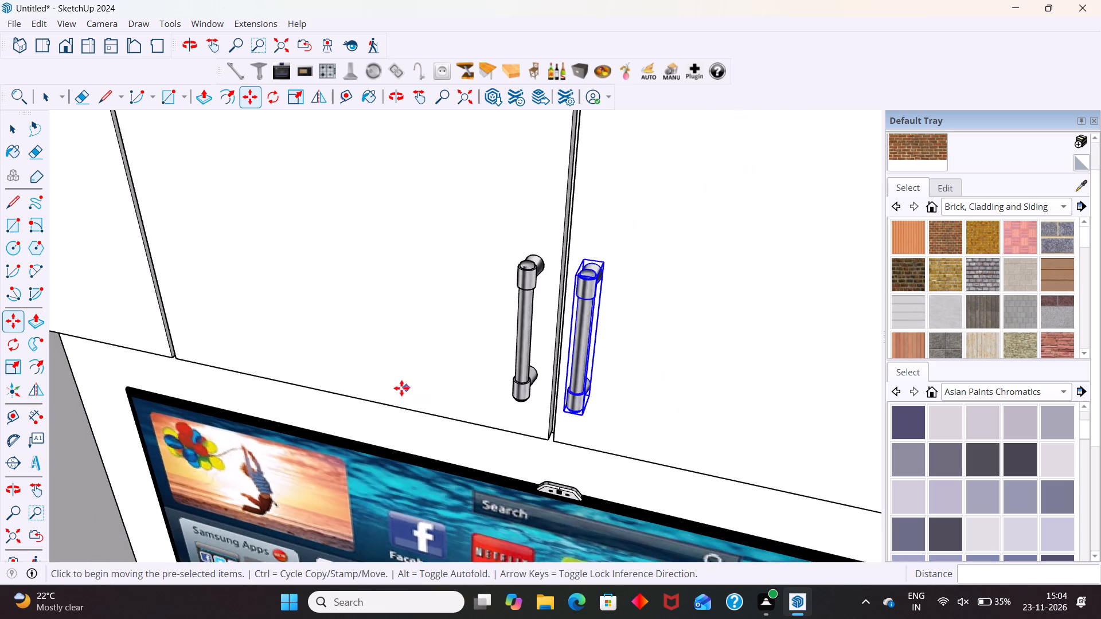
scroll(401, 388, "down", 16)
scroll(384, 390, "up", 12)
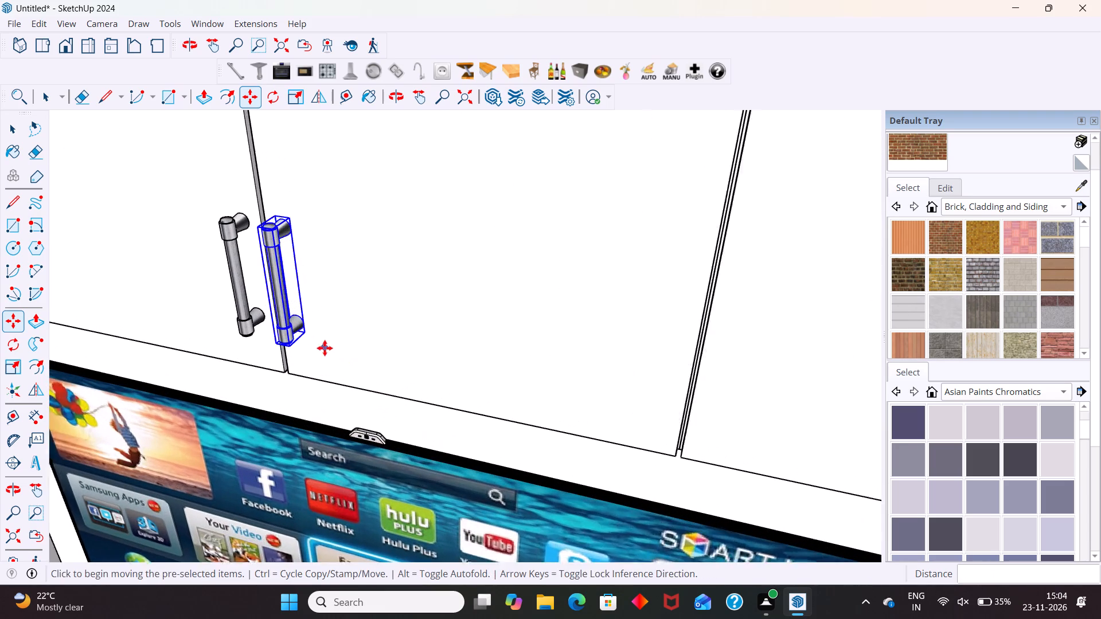
scroll(325, 348, "up", 2)
left_click(306, 330)
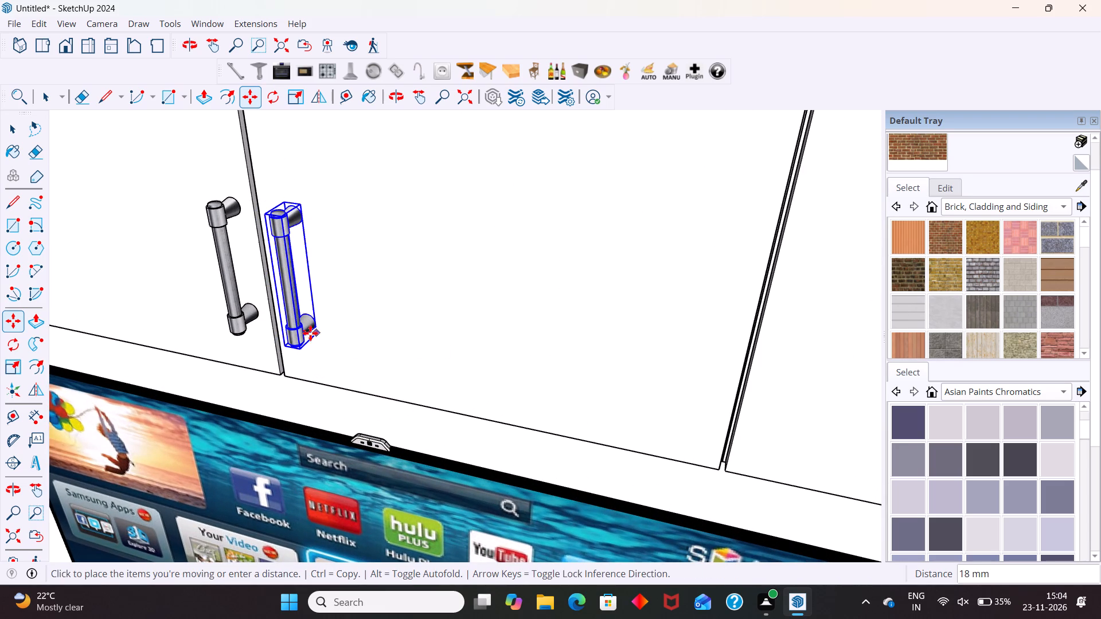
scroll(308, 334, "down", 20)
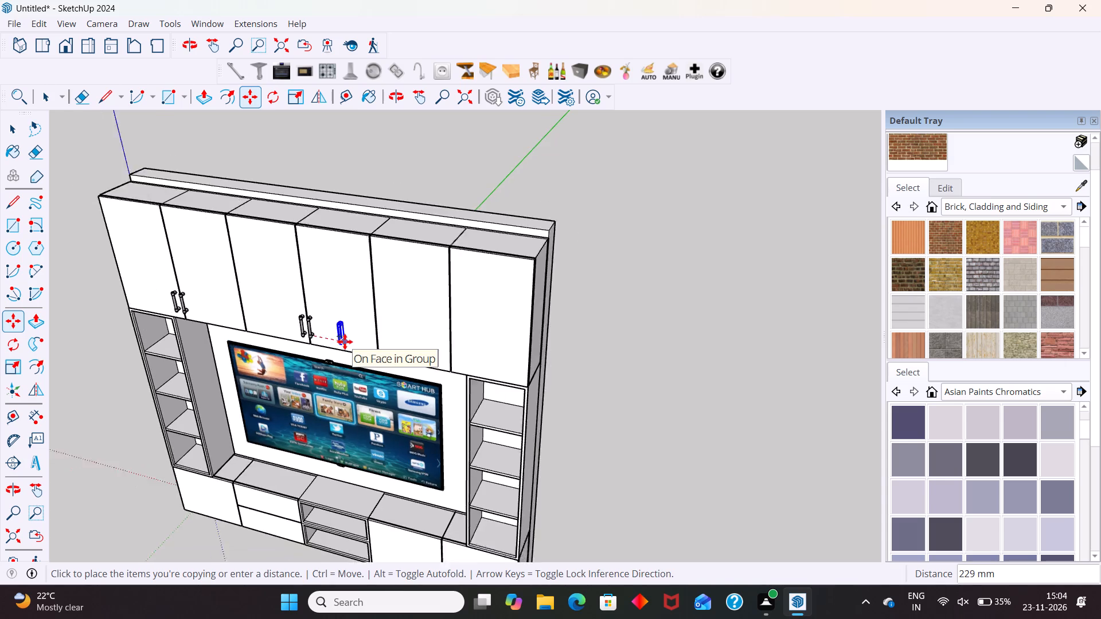
scroll(345, 342, "down", 1)
scroll(437, 361, "up", 9)
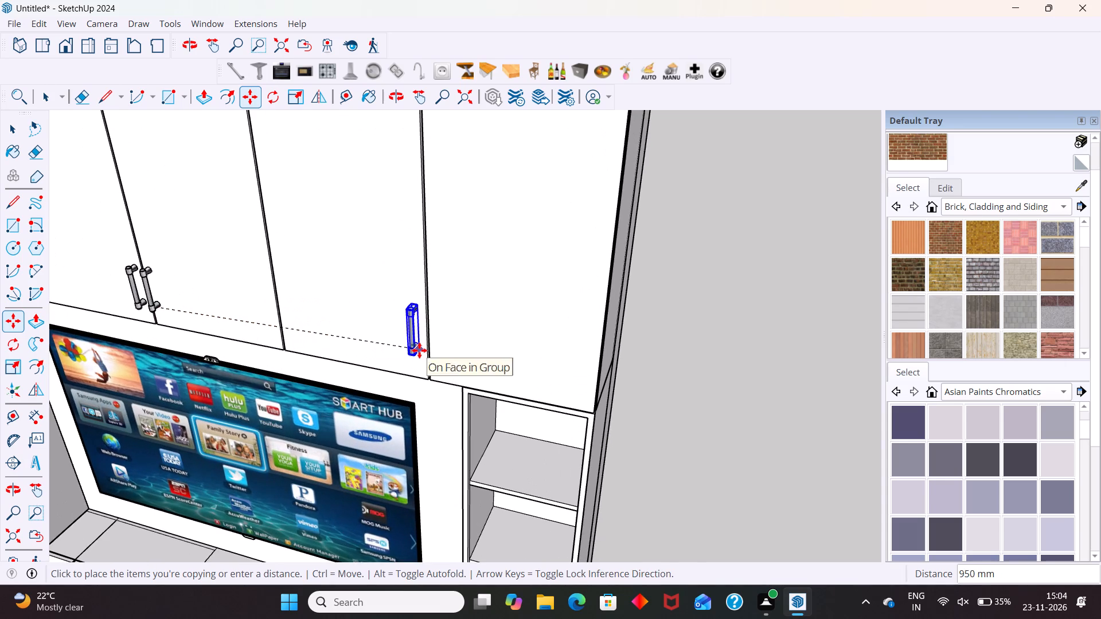
scroll(420, 350, "up", 5)
left_click(421, 351)
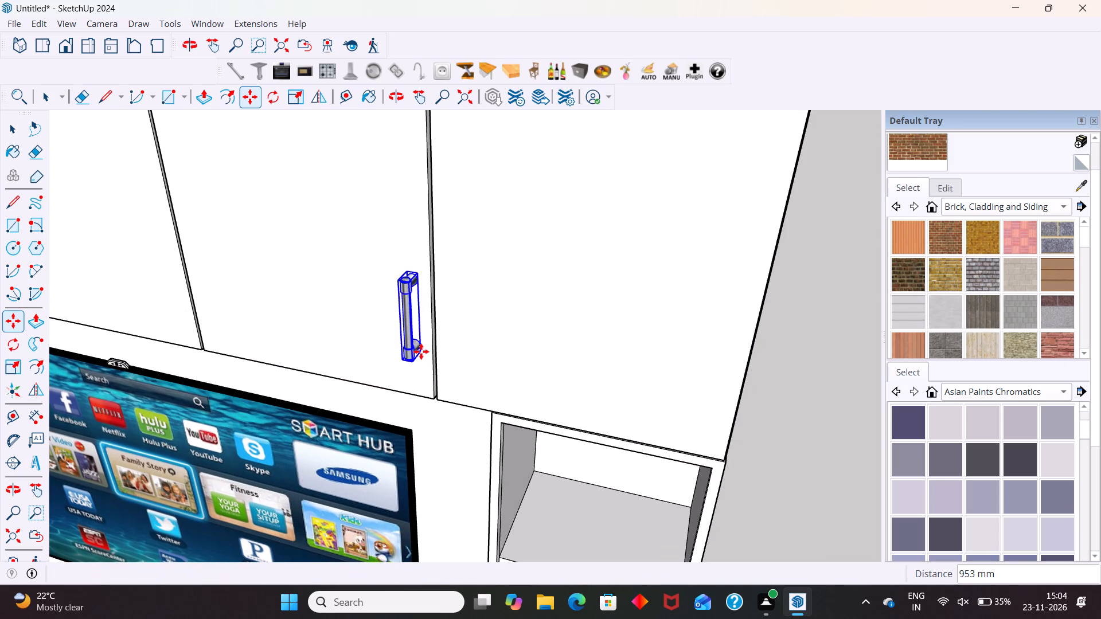
Copy the fifth door's handle straight across the gap onto the sixth door's lower left corner, and clear the selection.
left_click(422, 352)
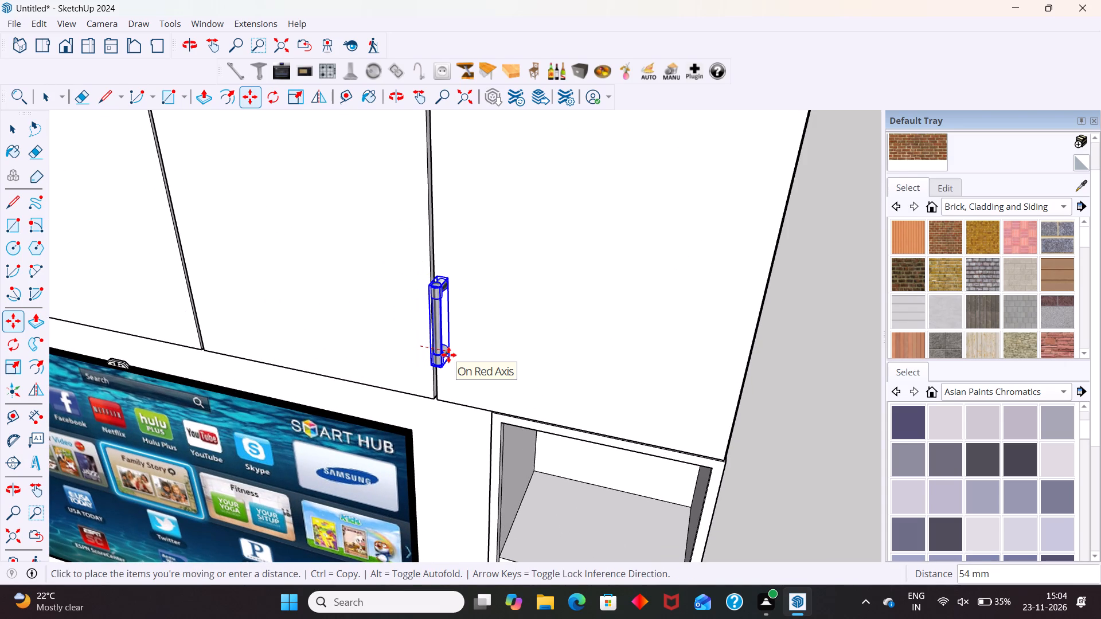
left_click(452, 355)
key("space")
scroll(589, 380, "down", 13)
left_click(695, 382)
Examine the whole TV unit from several angles to check the handle pairs on the overhead doors.
scroll(545, 352, "down", 6)
middle_click_drag(542, 370, 600, 341)
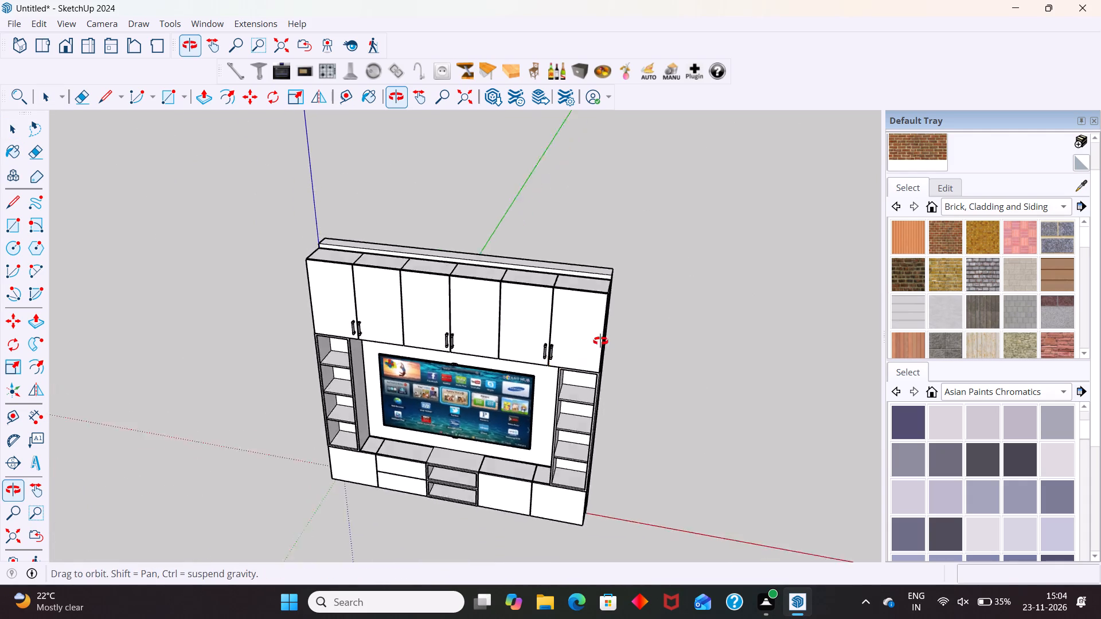
middle_click_drag(600, 341, 637, 316)
scroll(561, 322, "up", 10)
scroll(577, 327, "down", 6)
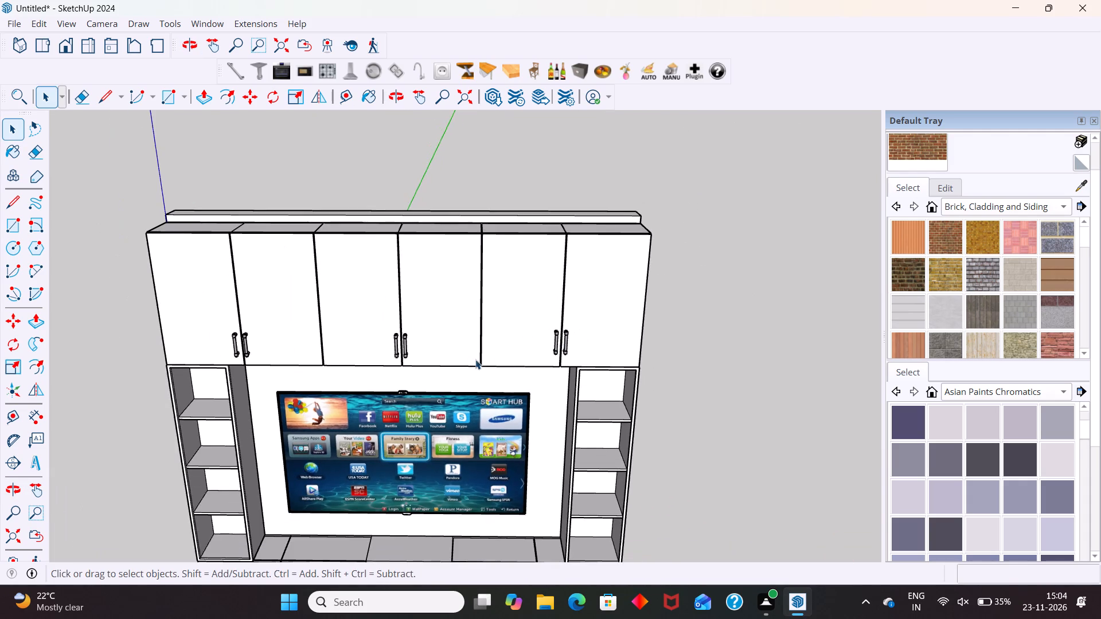
middle_click_drag(478, 361, 545, 341)
scroll(544, 340, "down", 6)
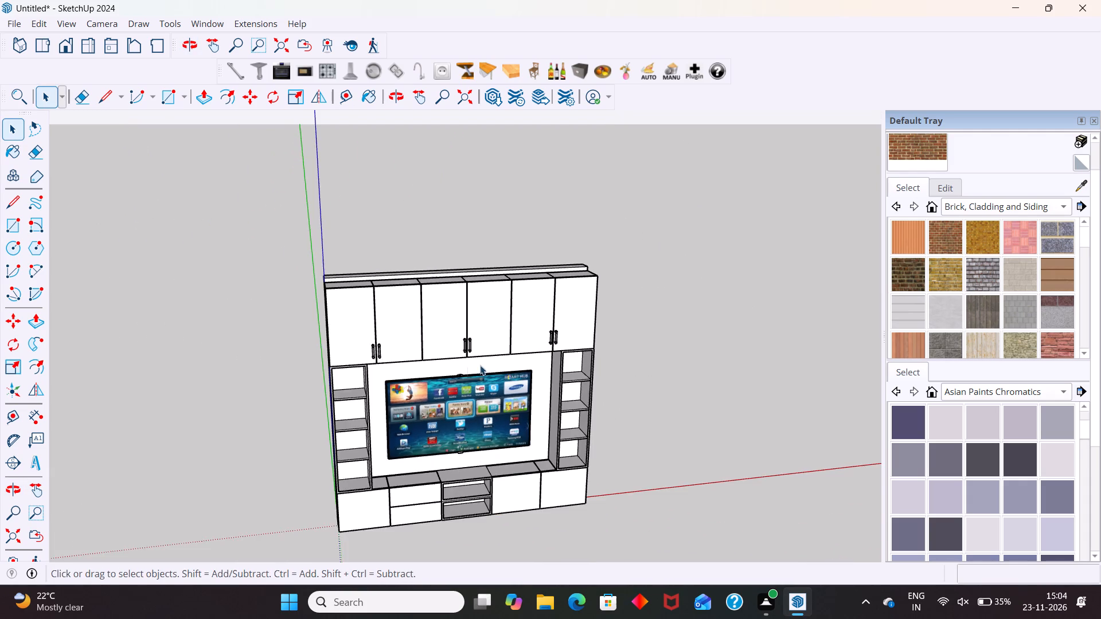
scroll(465, 367, "down", 3)
middle_click_drag(527, 441, 389, 440)
scroll(390, 465, "up", 3)
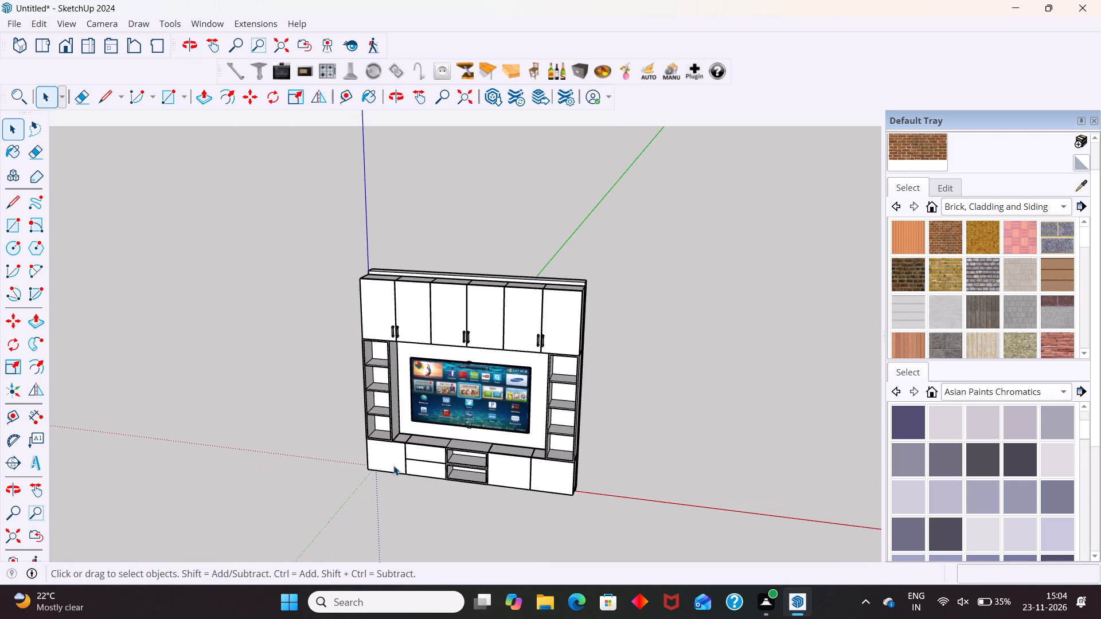
scroll(393, 465, "up", 2)
middle_click_drag(453, 483, 527, 469)
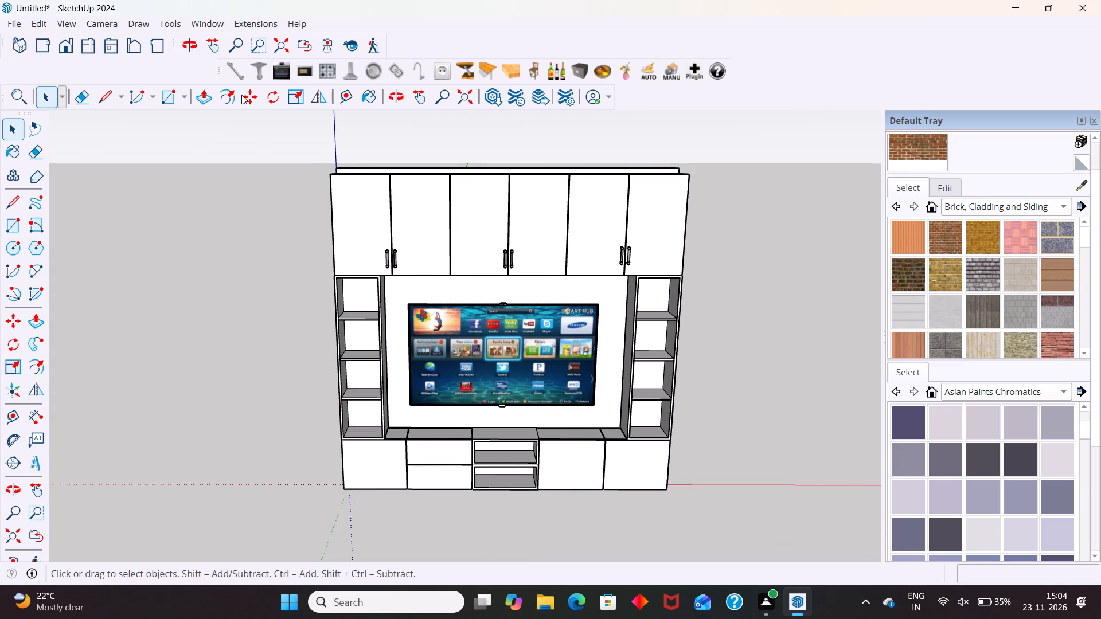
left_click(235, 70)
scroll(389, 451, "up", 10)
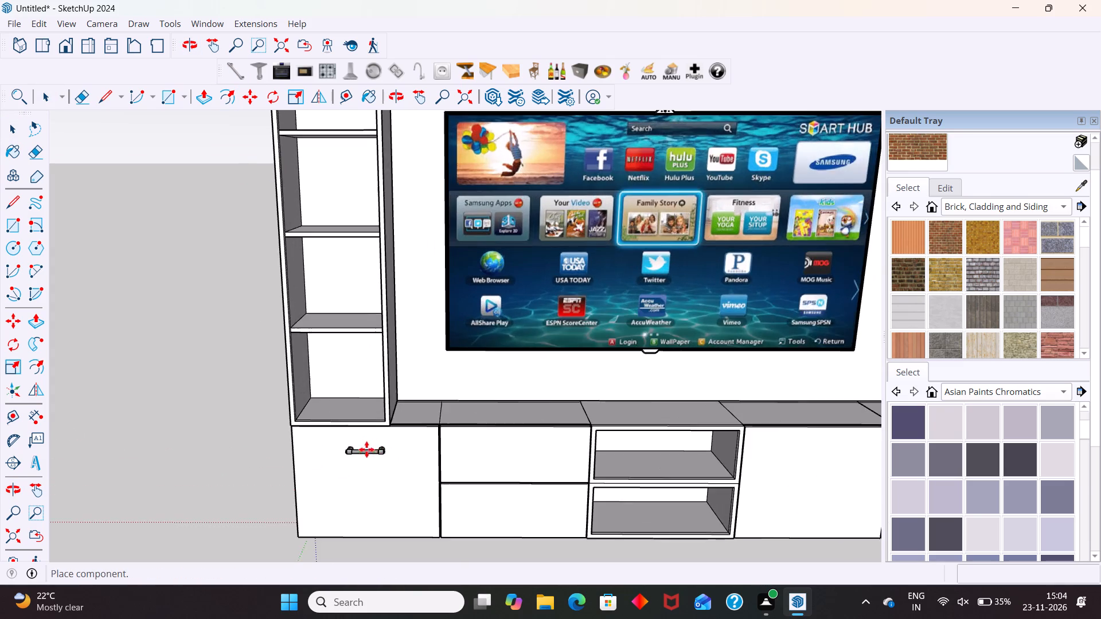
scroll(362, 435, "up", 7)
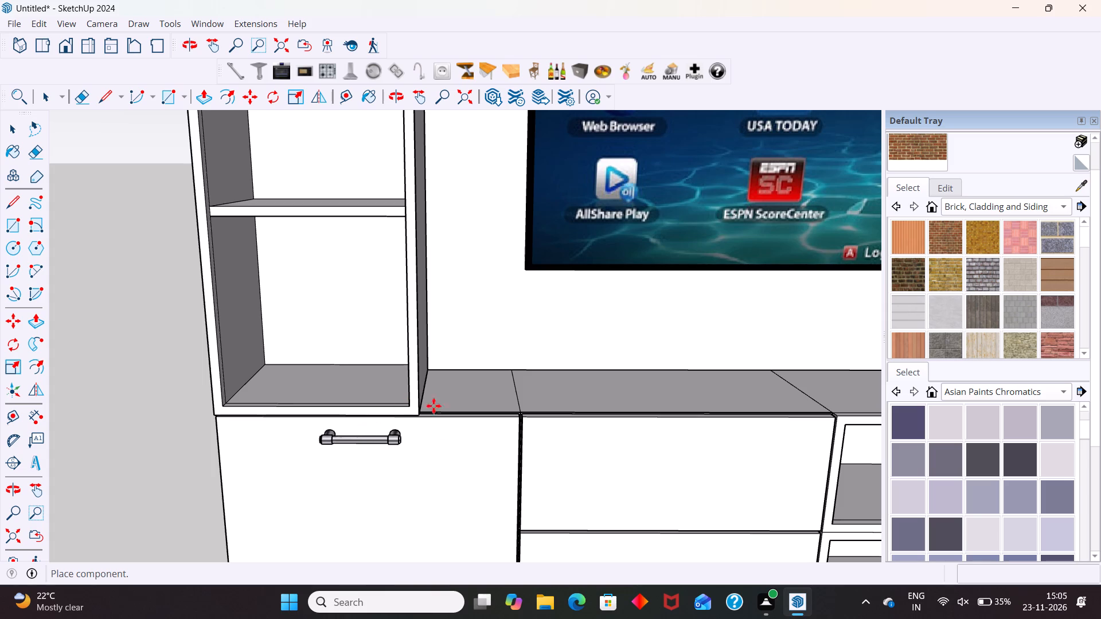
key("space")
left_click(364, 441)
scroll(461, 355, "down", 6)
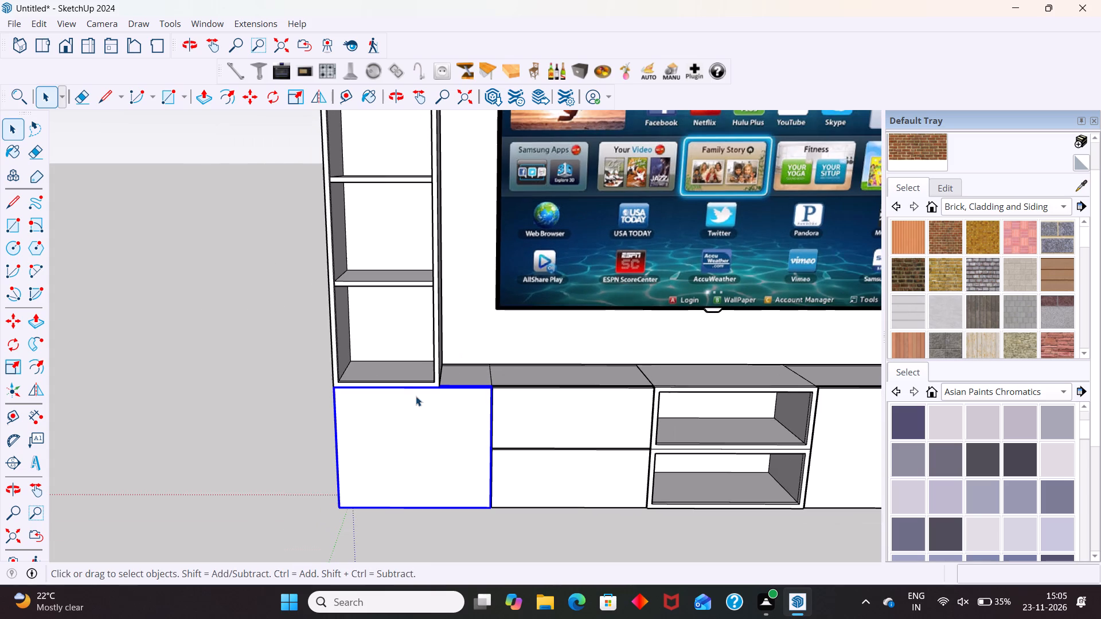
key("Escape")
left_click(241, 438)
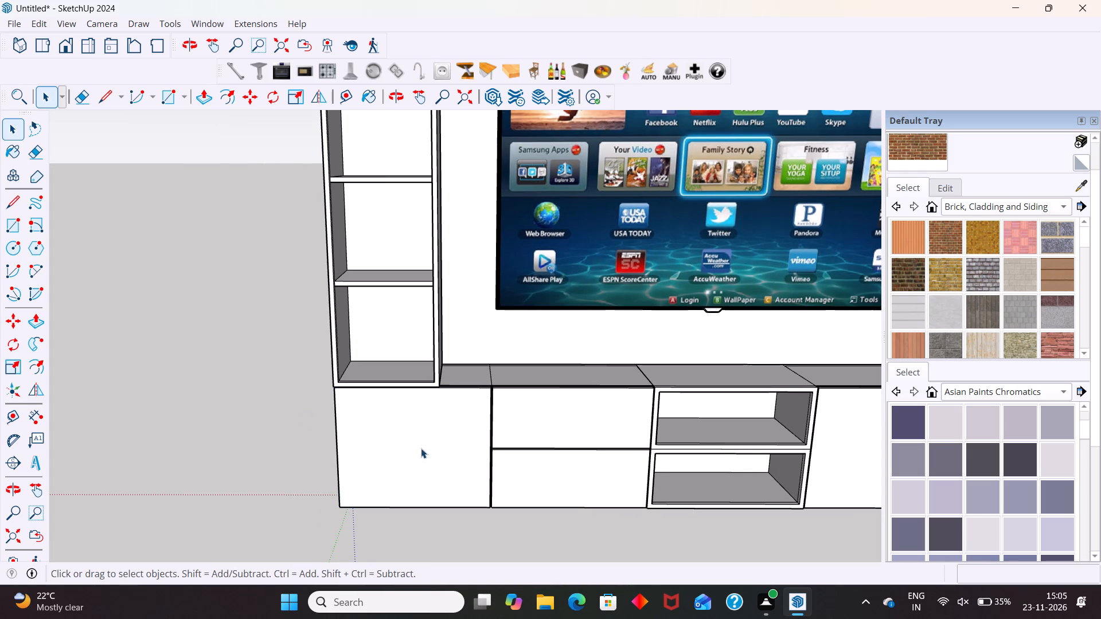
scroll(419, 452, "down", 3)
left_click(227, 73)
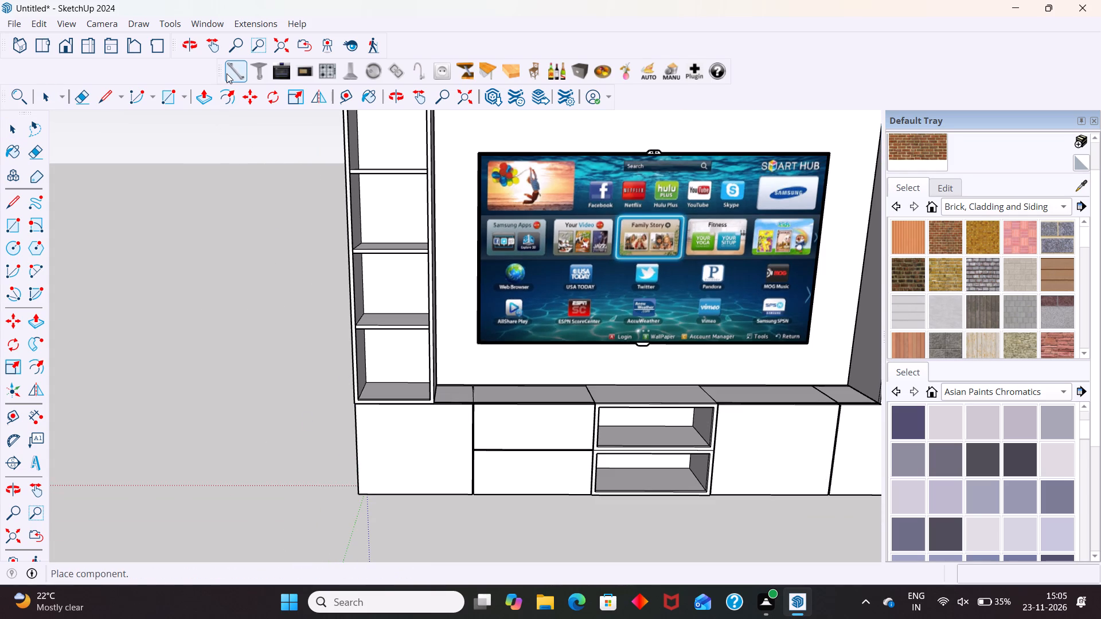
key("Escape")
Copy the leftmost overhead door's handle down about 1901 mm onto the leftmost base door, near its right edge.
scroll(299, 280, "down", 2)
scroll(376, 421, "down", 3)
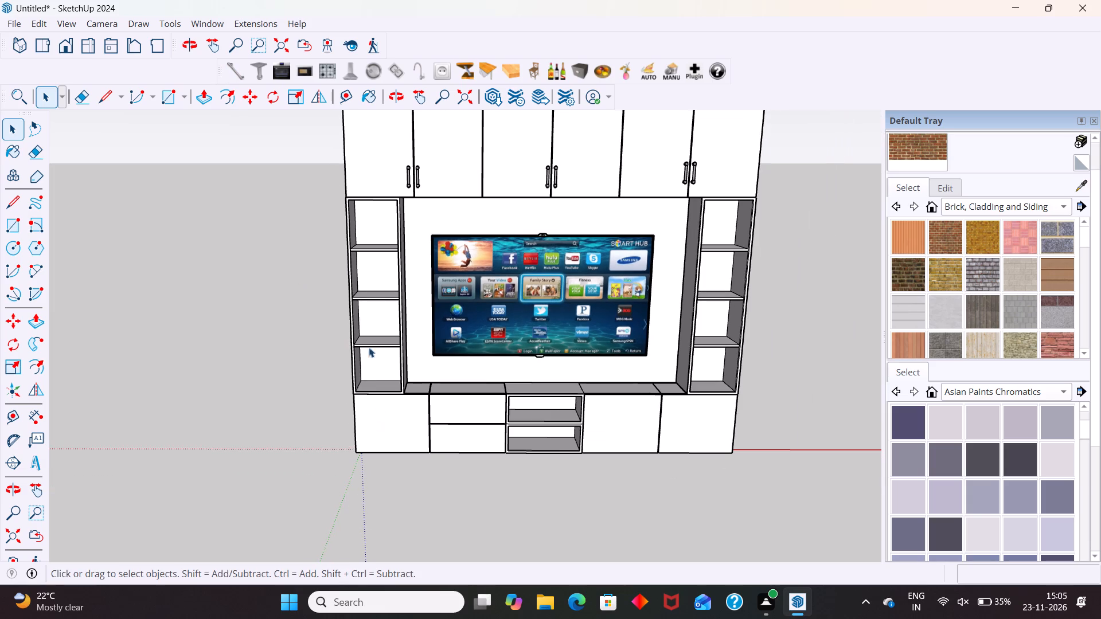
left_click(409, 174)
key("m")
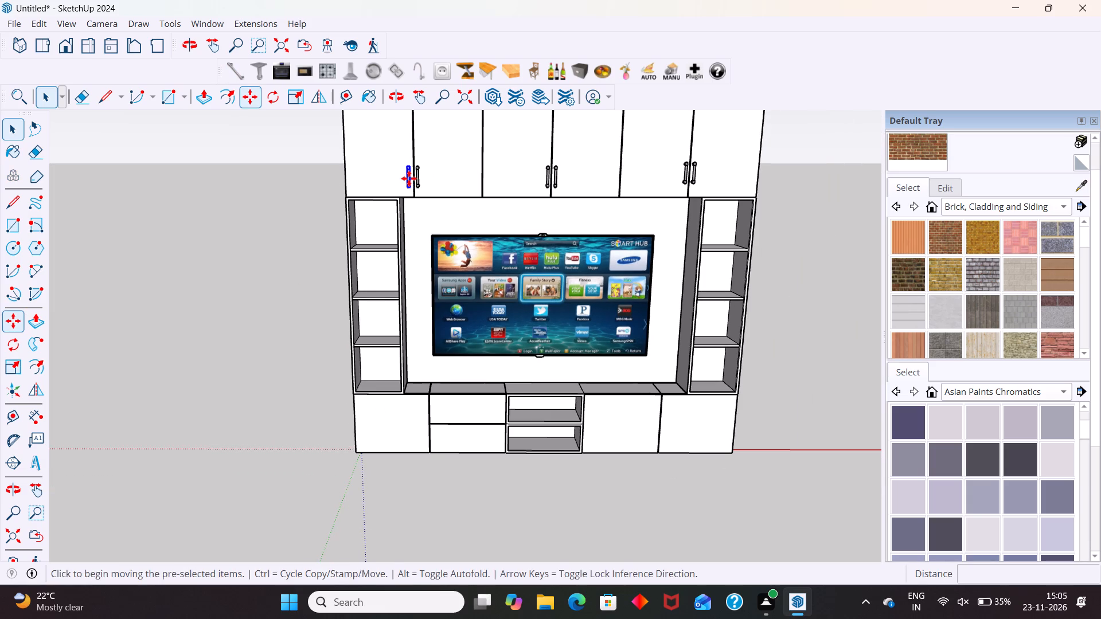
left_click(409, 178)
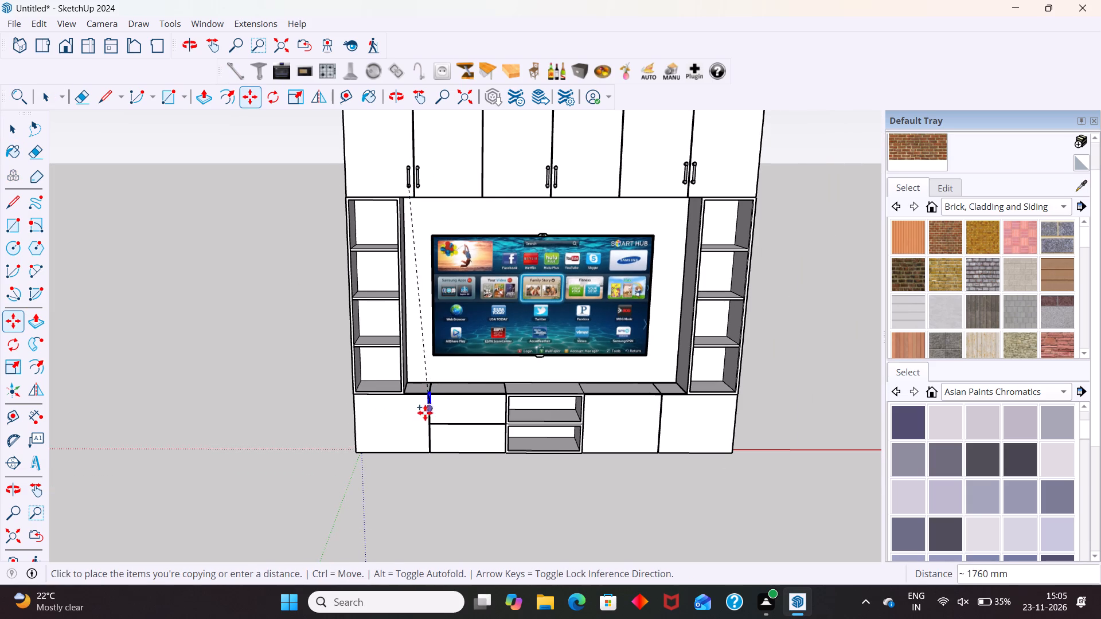
scroll(425, 422, "up", 18)
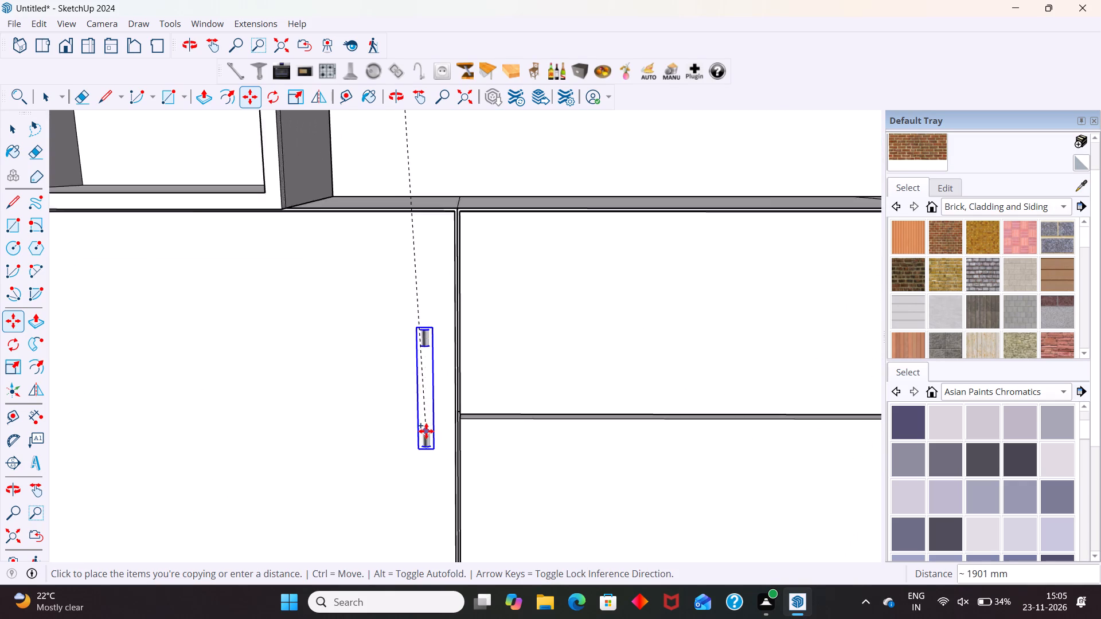
scroll(426, 431, "up", 1)
left_click(427, 431)
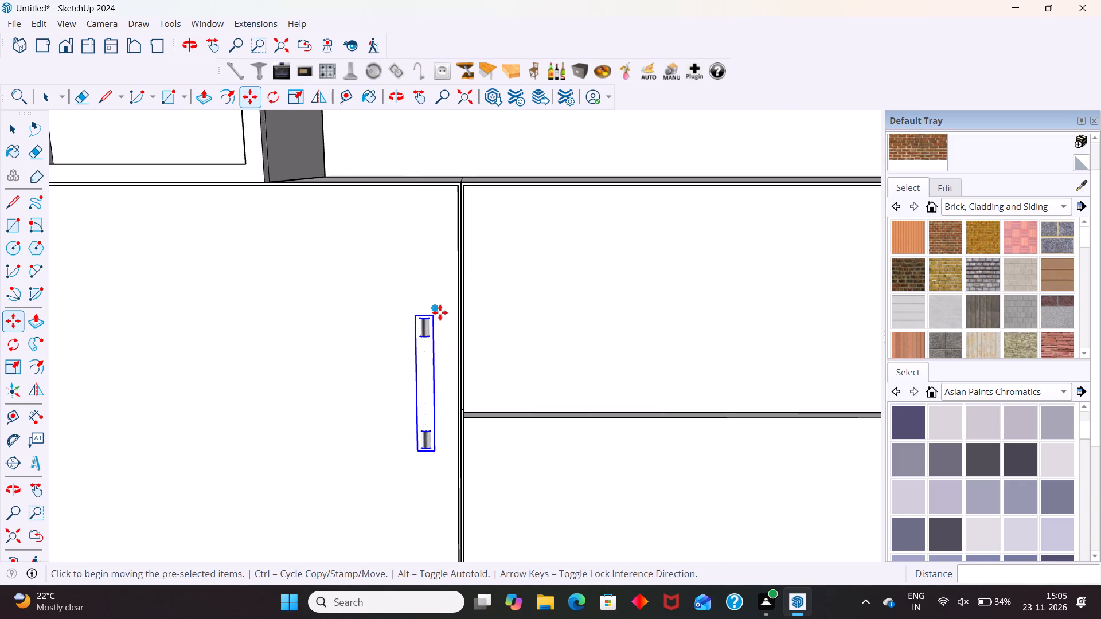
Move the copied base handle about 74 mm outward so it sits in front of the leftmost base door.
left_click(434, 312)
left_click(429, 323)
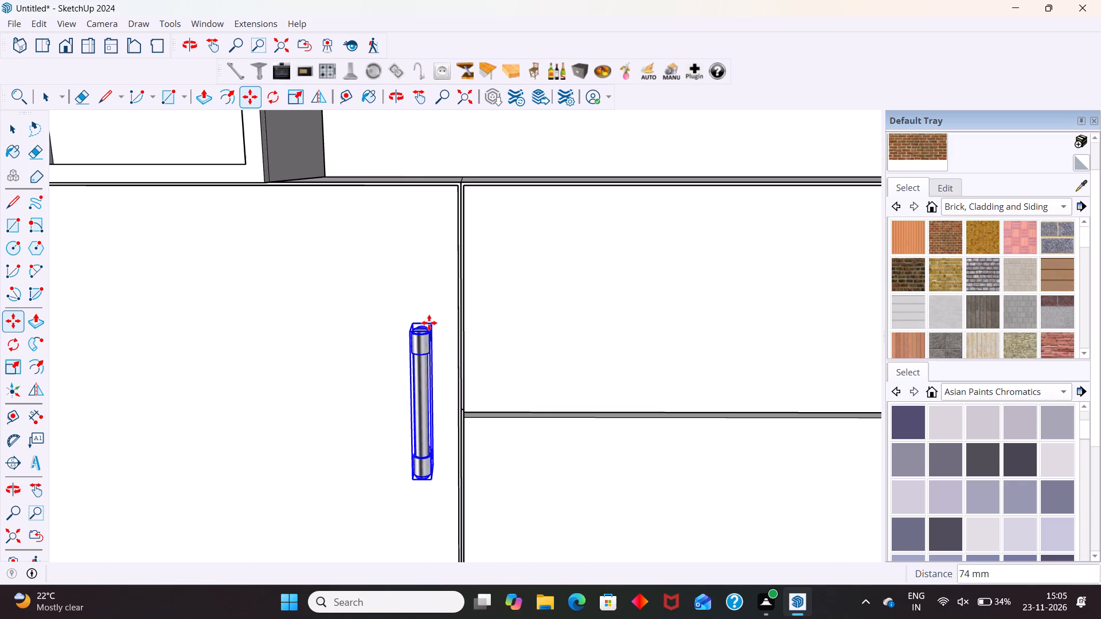
Move the base handle about 99 mm up and across to near the leftmost base door's upper right corner.
key("space")
scroll(419, 314, "down", 6)
middle_click_drag(393, 402, 305, 398)
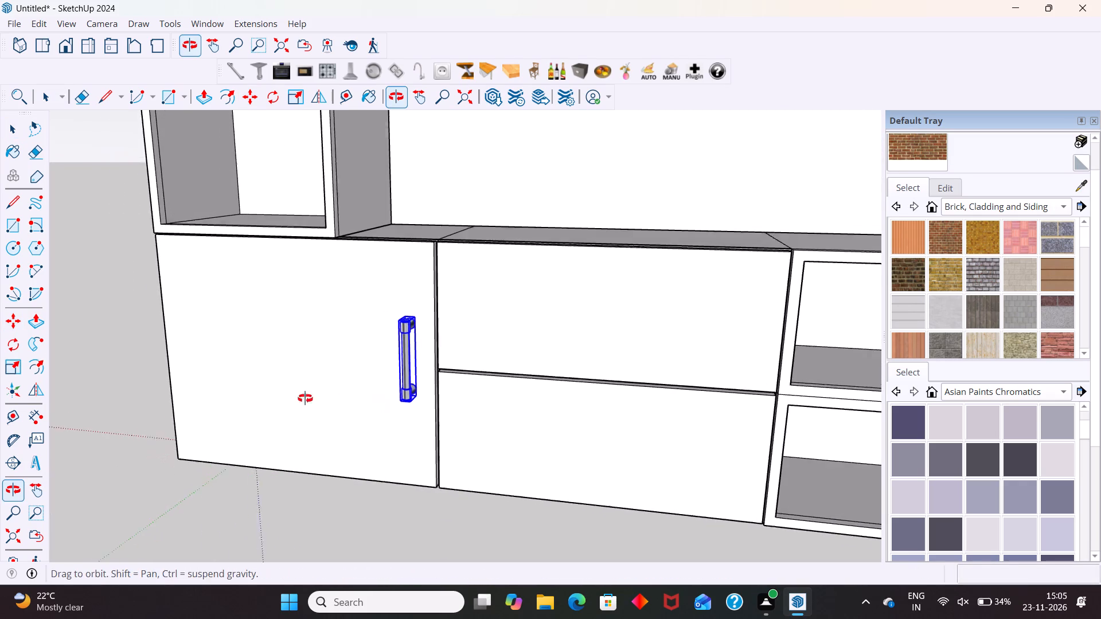
middle_click_drag(305, 398, 308, 399)
scroll(416, 331, "up", 5)
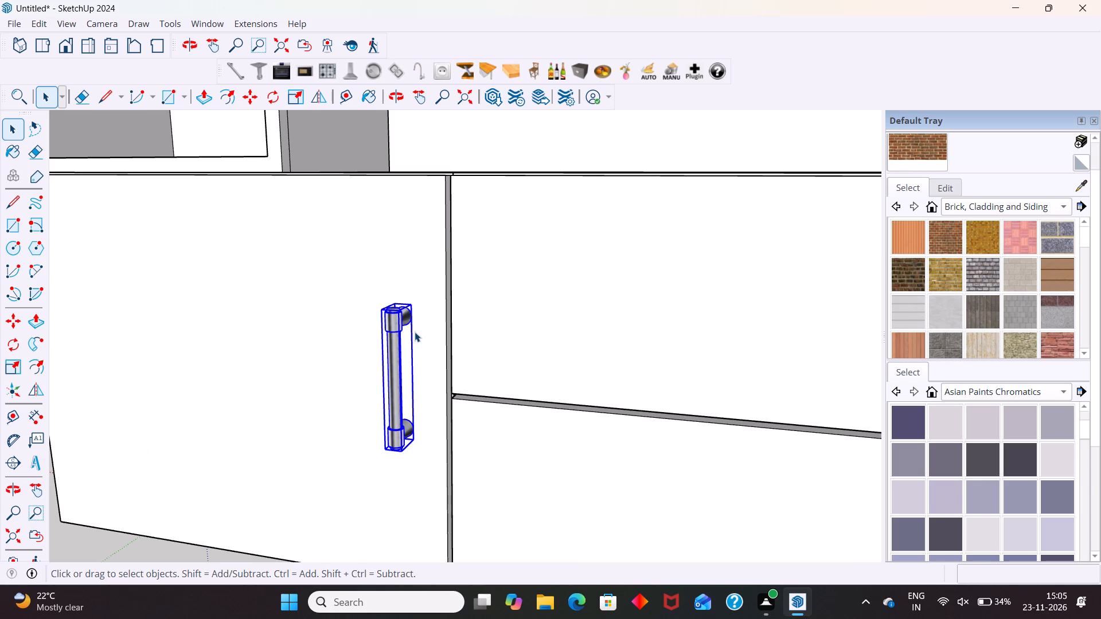
scroll(414, 302, "up", 3)
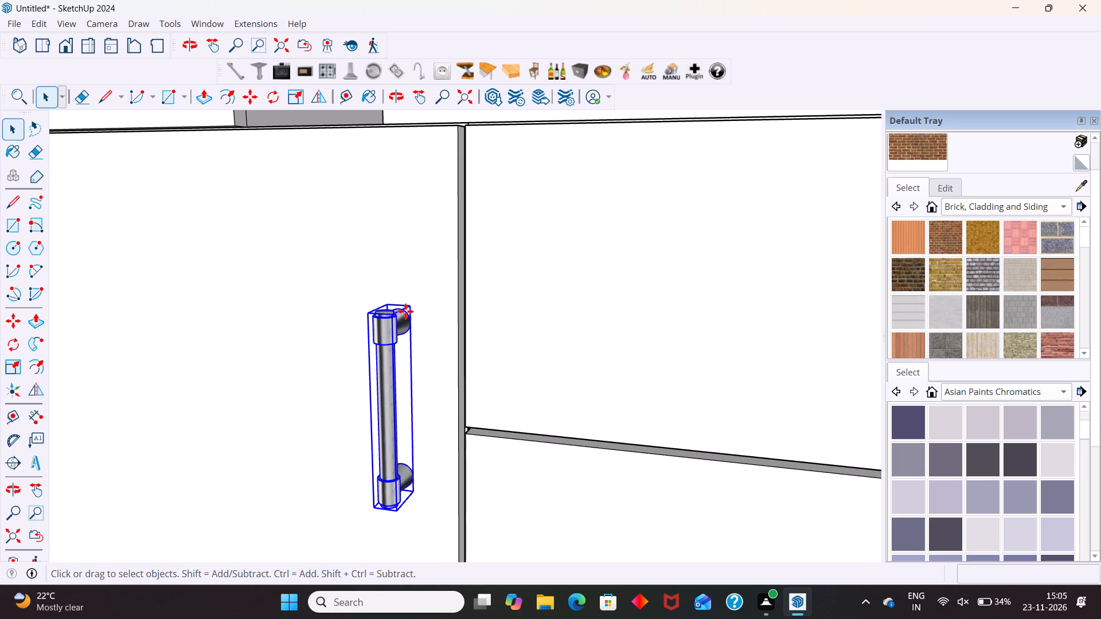
key("m")
left_click(412, 305)
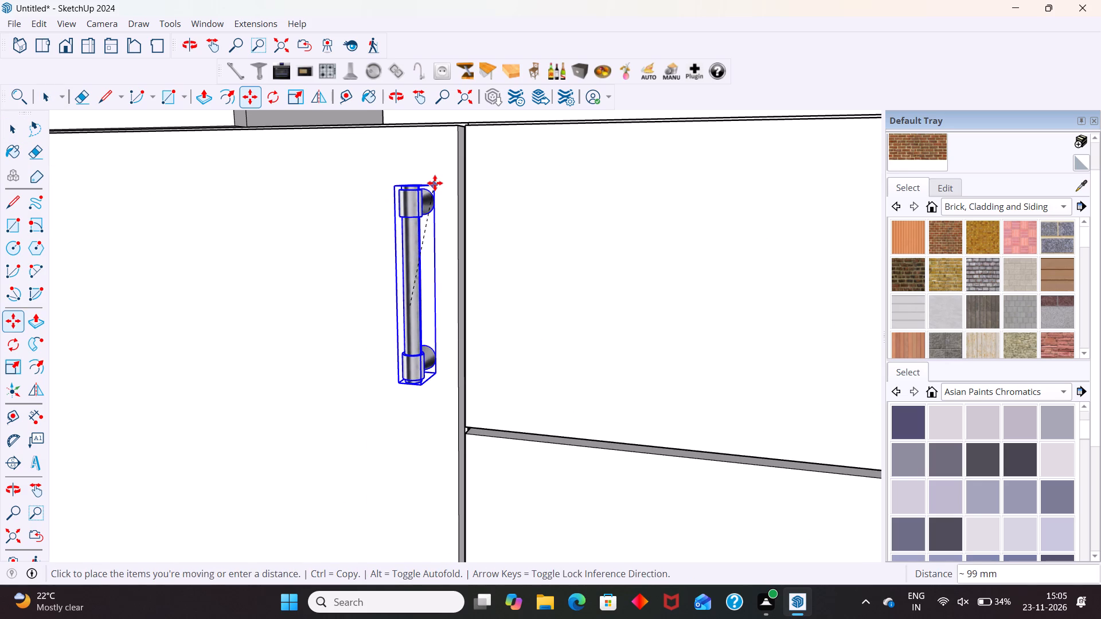
left_click(434, 183)
key("space")
scroll(413, 224, "down", 7)
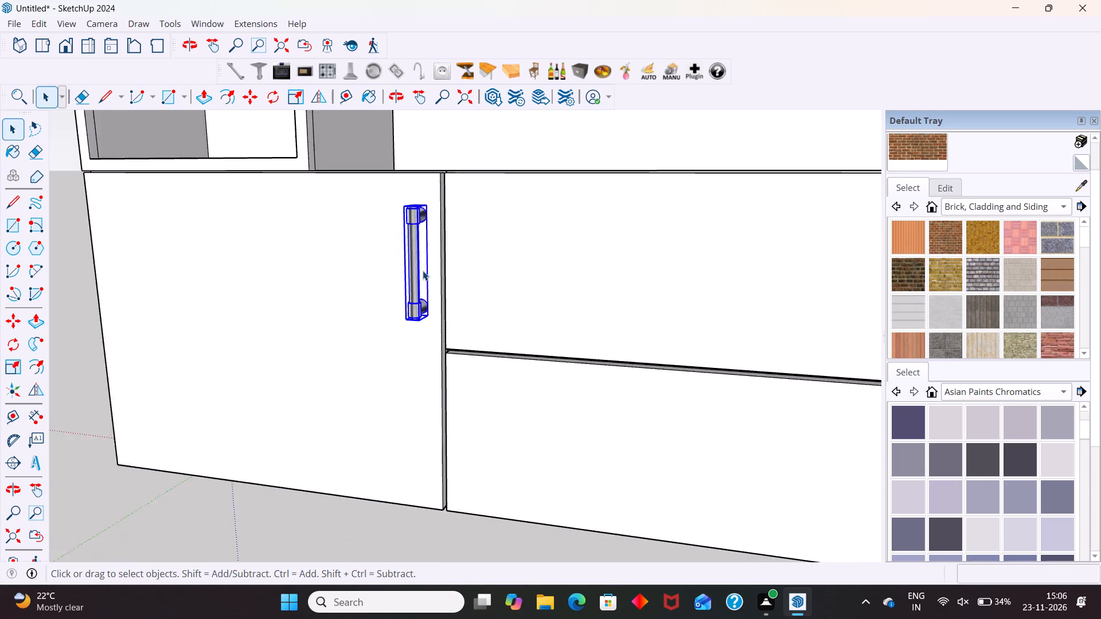
Place a horizontal handle component at the centre of the upper drawer front beside the leftmost base door.
scroll(423, 281, "down", 5)
left_click(324, 439)
middle_click_drag(425, 398, 505, 379)
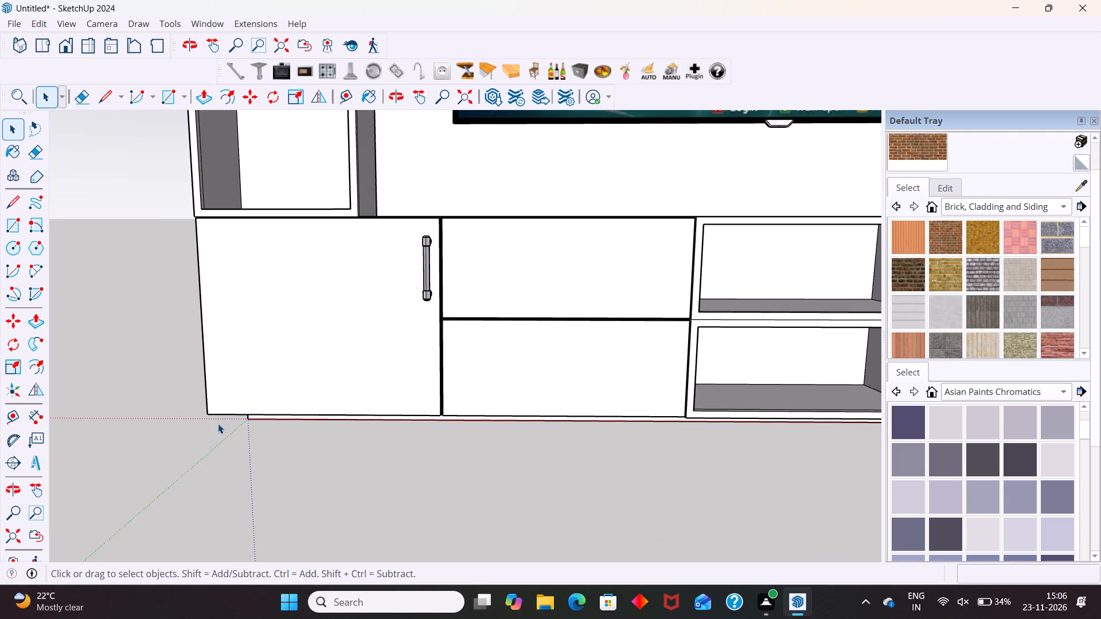
scroll(216, 425, "down", 4)
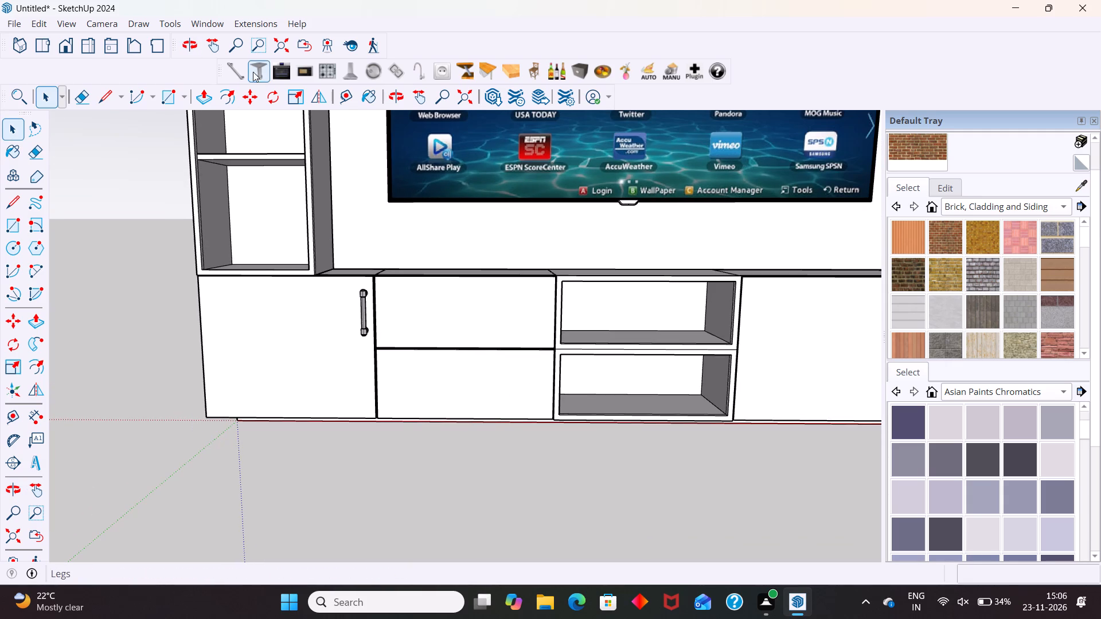
left_click(237, 73)
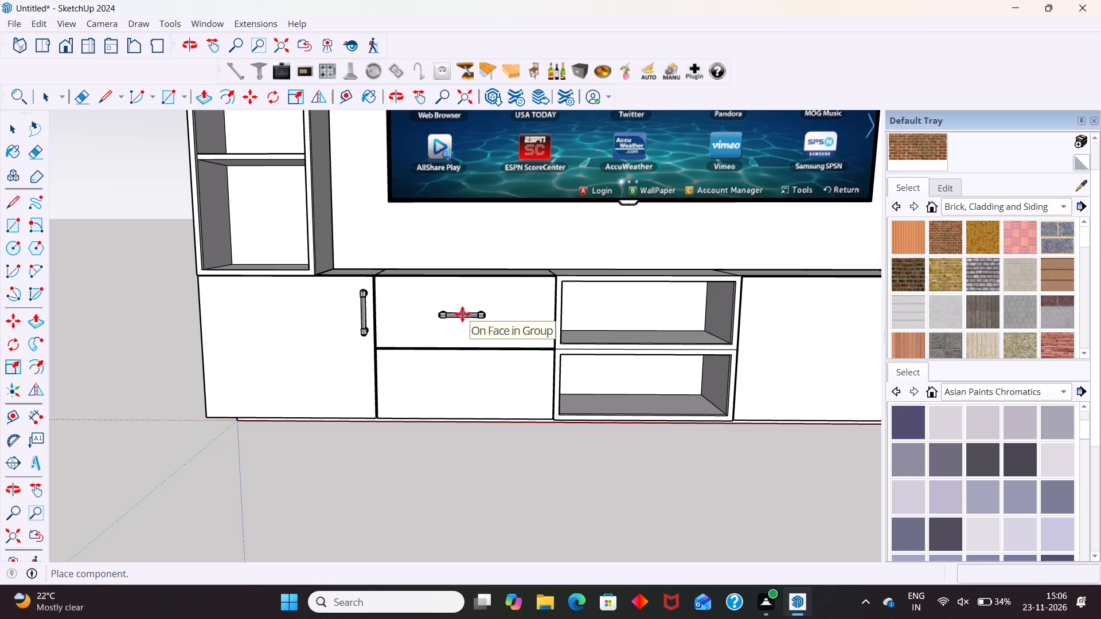
left_click(463, 314)
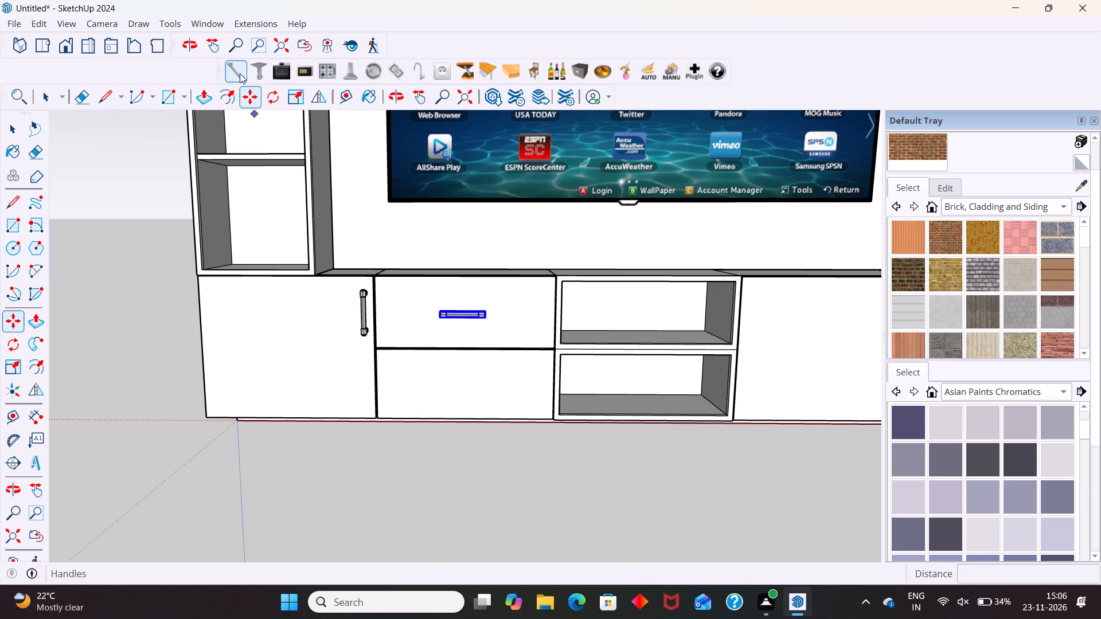
Copy the upper drawer's handle 240 mm straight down onto the lower drawer front.
left_click(240, 73)
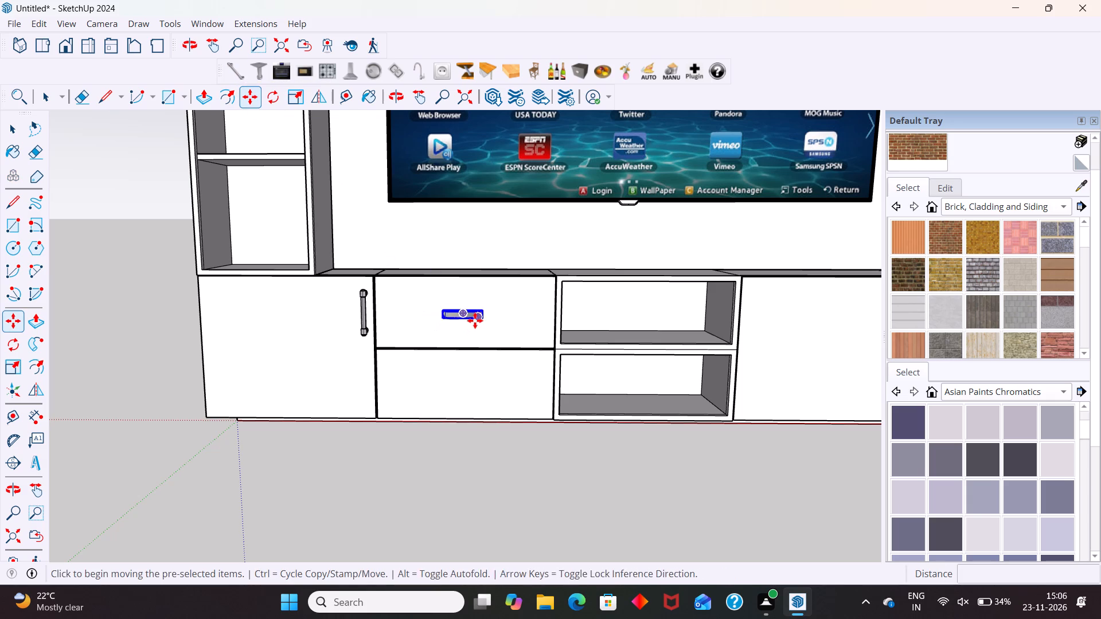
scroll(471, 319, "up", 4)
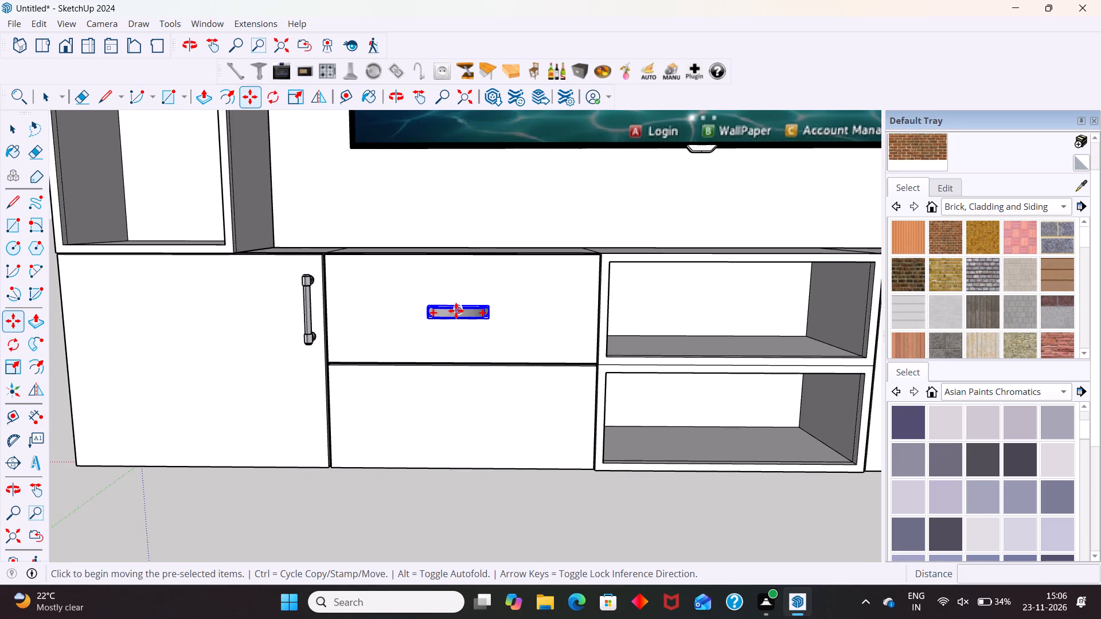
left_click(456, 311)
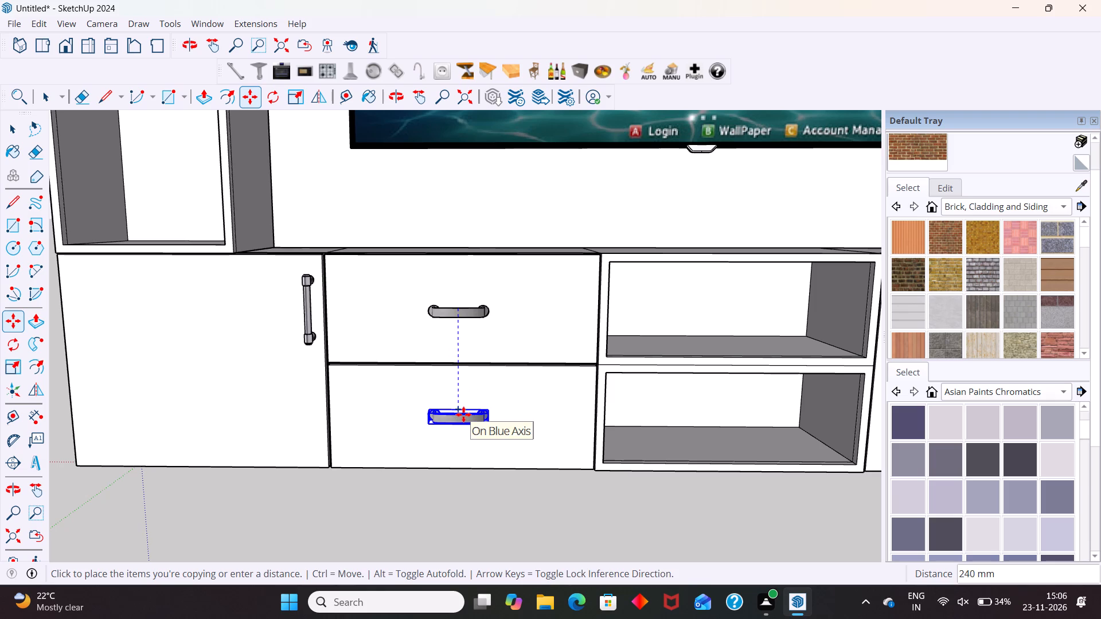
left_click(463, 414)
key("space")
left_click(427, 476)
Copy the leftmost base door's vertical handle about 1914 mm across to the inner edge of the rightmost base door.
scroll(334, 405, "down", 6)
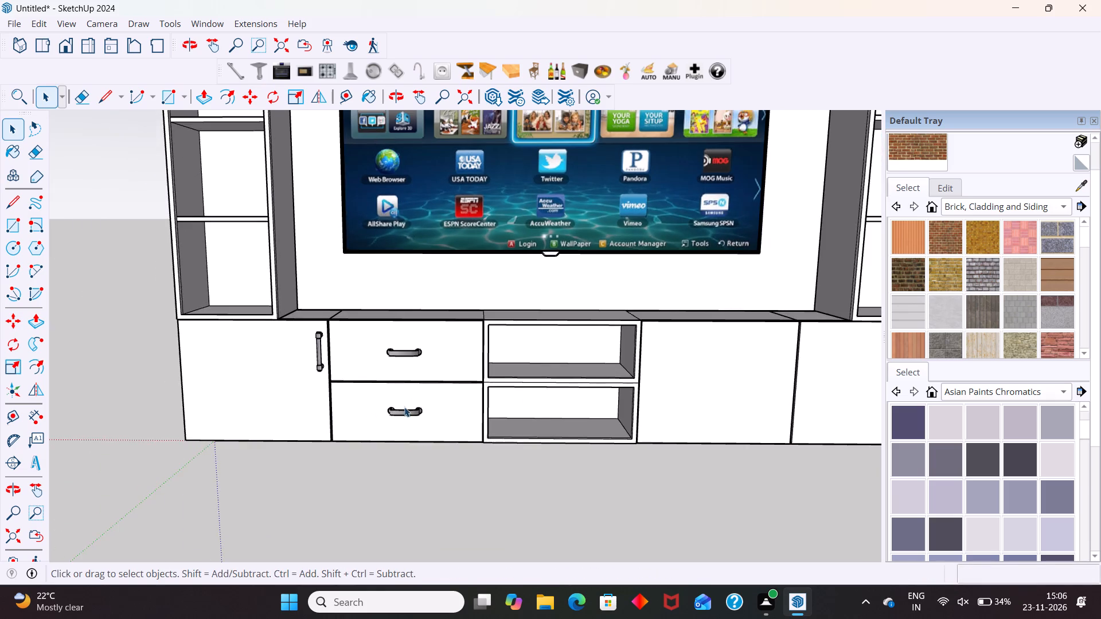
middle_click_drag(521, 393, 384, 304)
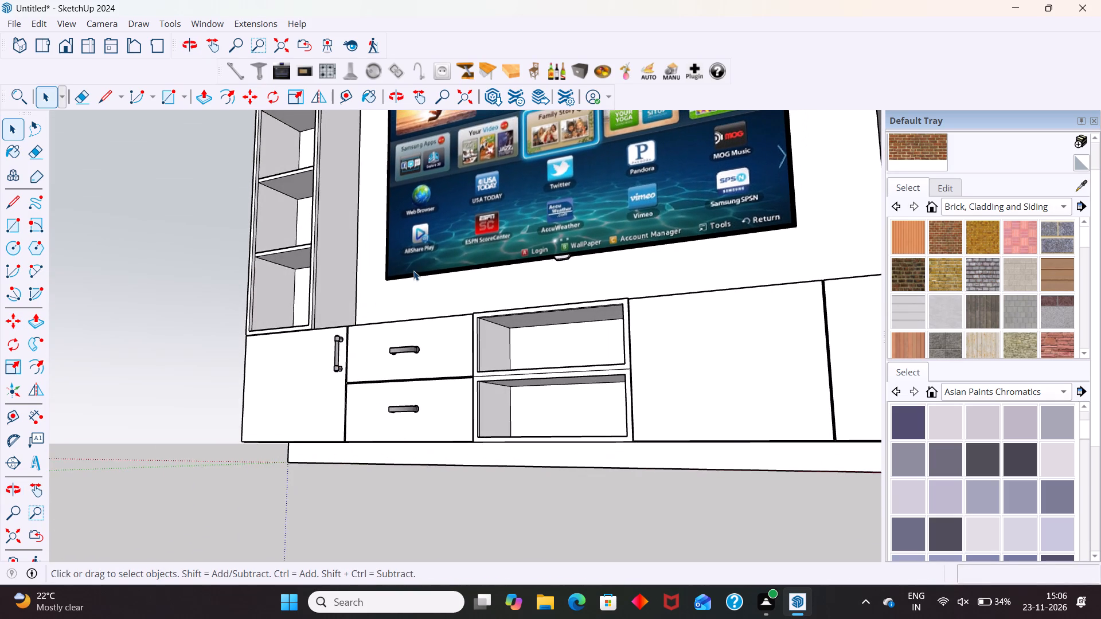
scroll(413, 274, "down", 4)
middle_click_drag(451, 346, 385, 379)
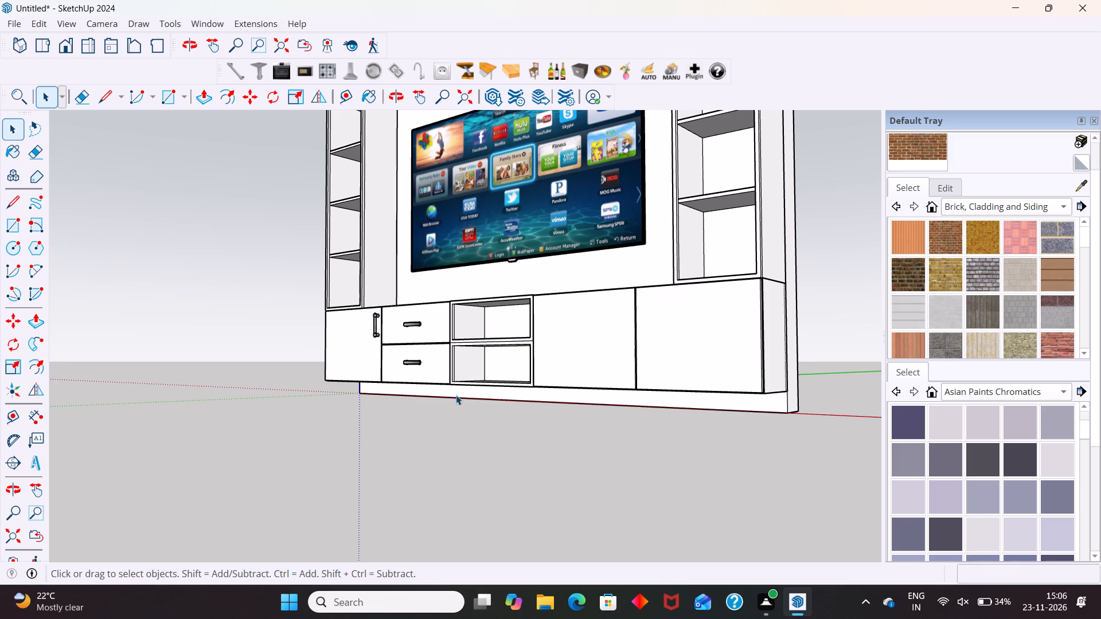
middle_click_drag(444, 428, 528, 448)
scroll(391, 336, "up", 2)
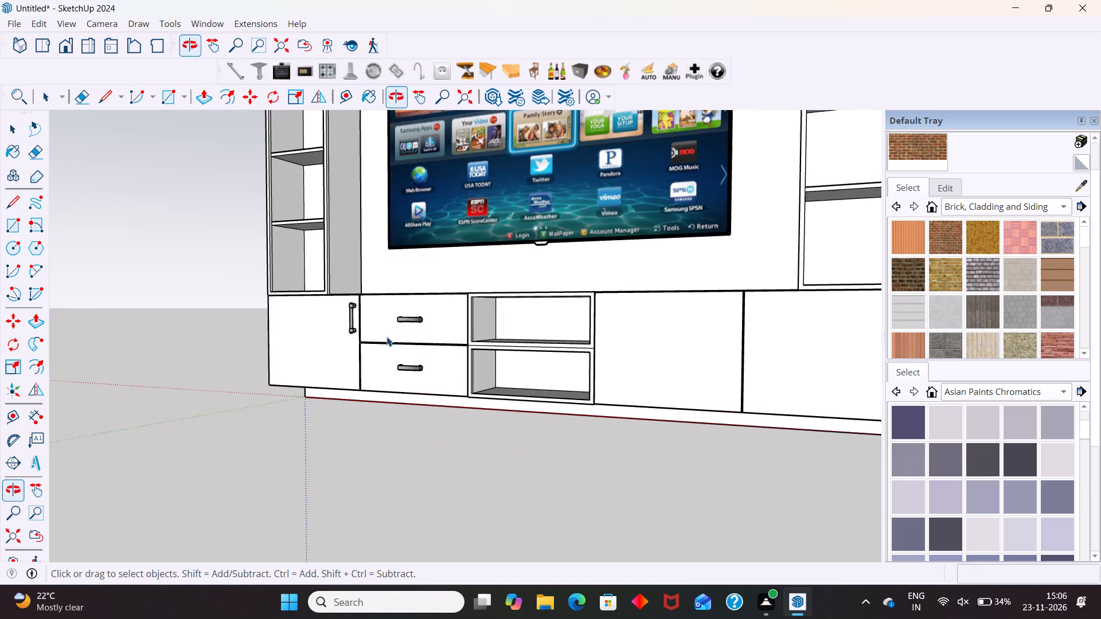
scroll(386, 336, "up", 1)
left_click(345, 322)
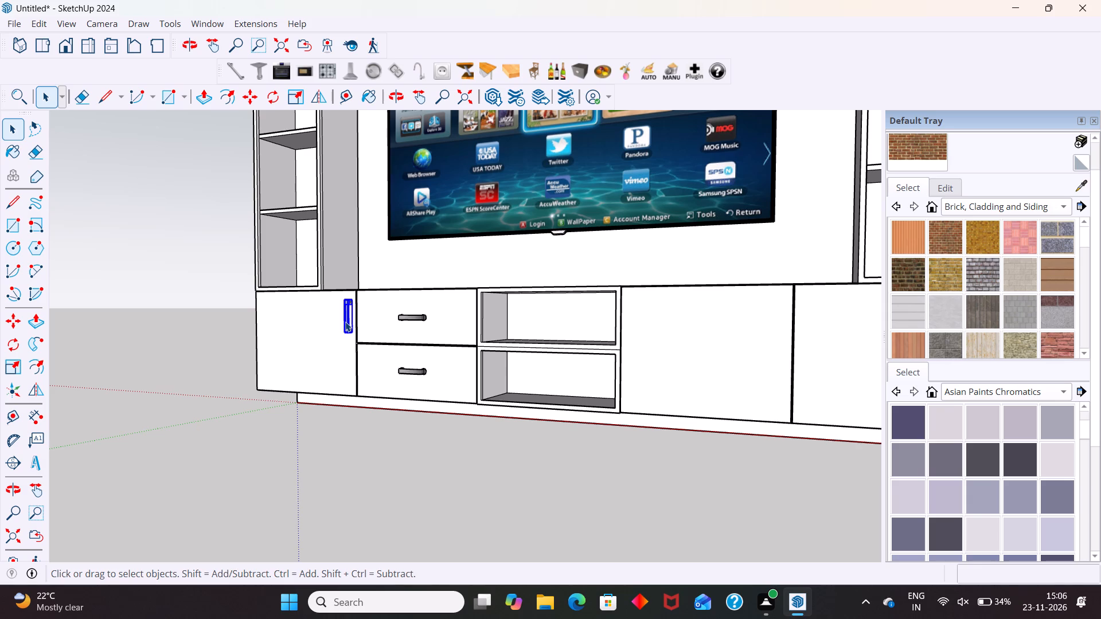
key("m")
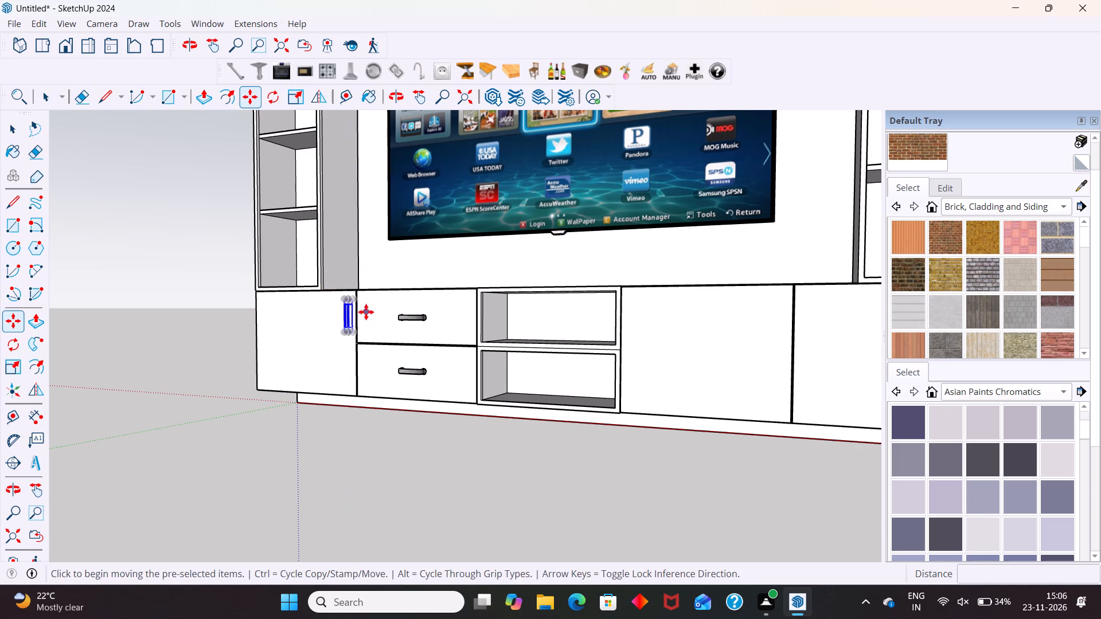
scroll(369, 307, "up", 14)
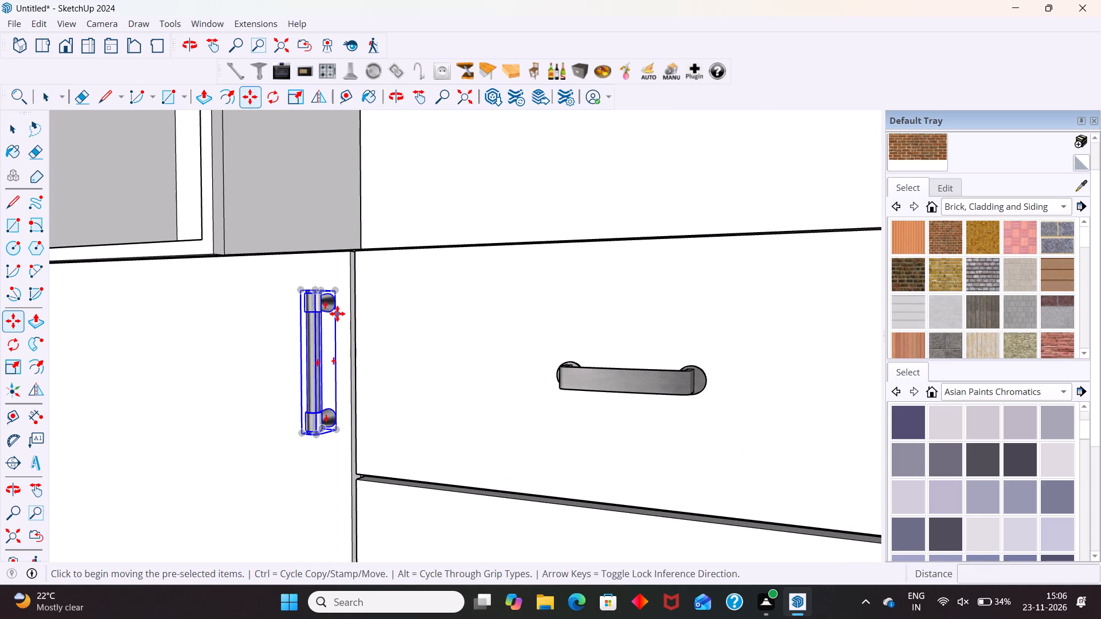
left_click(332, 285)
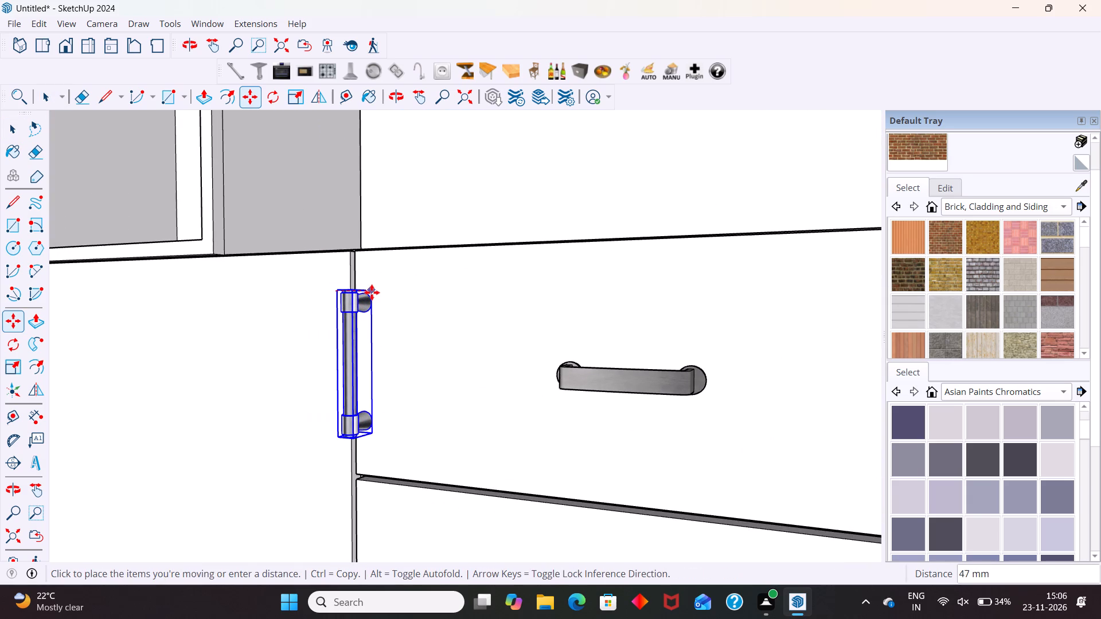
scroll(356, 293, "down", 14)
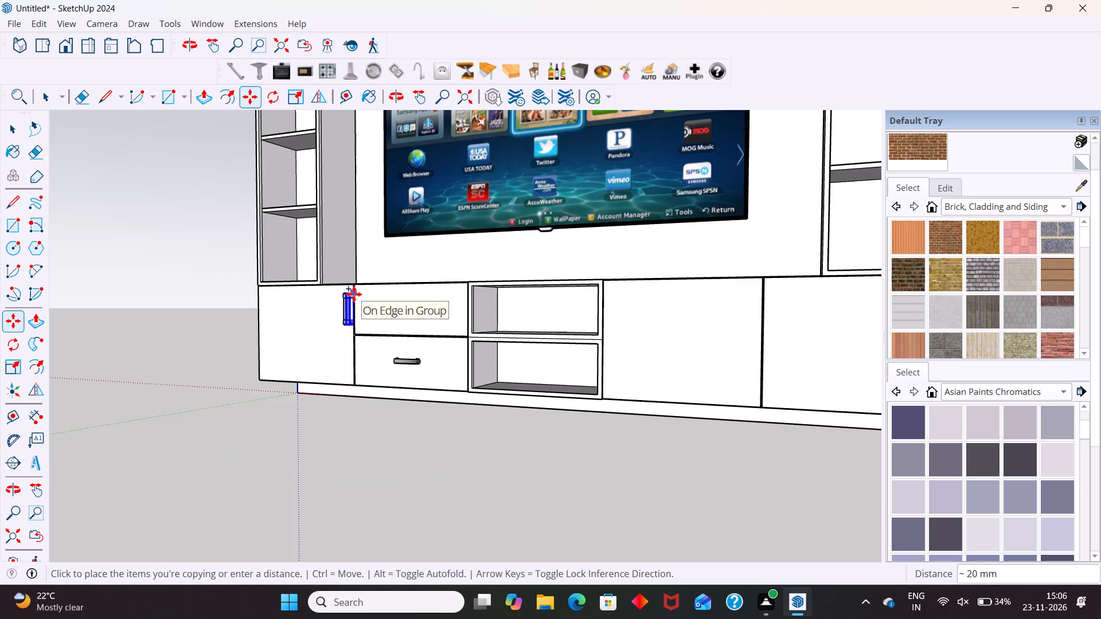
scroll(354, 294, "down", 3)
scroll(736, 297, "up", 13)
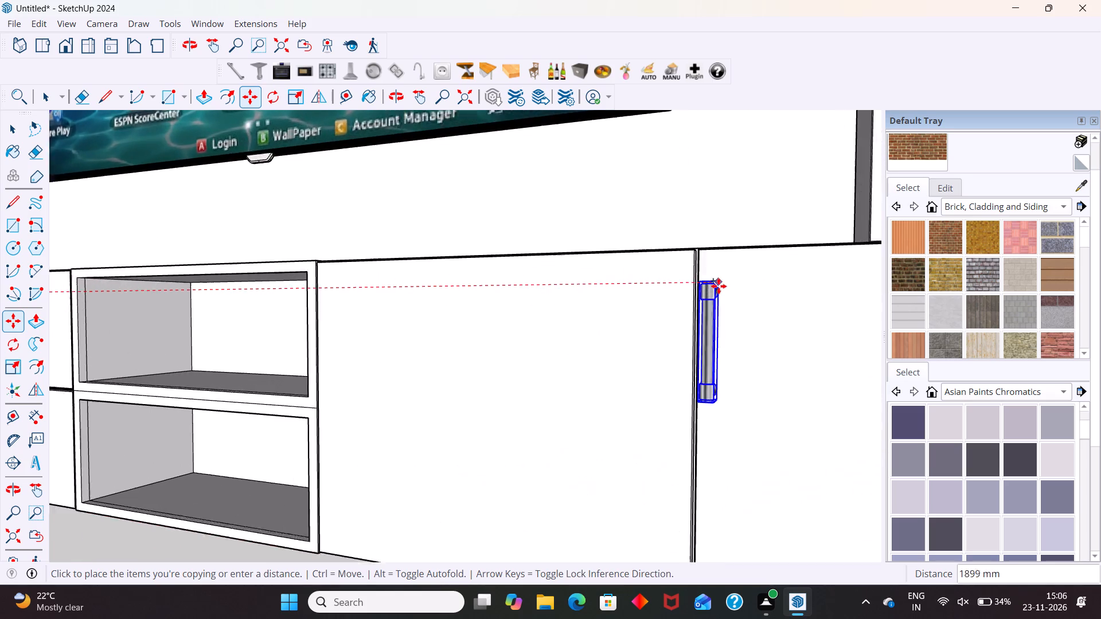
scroll(719, 286, "up", 1)
left_click(733, 288)
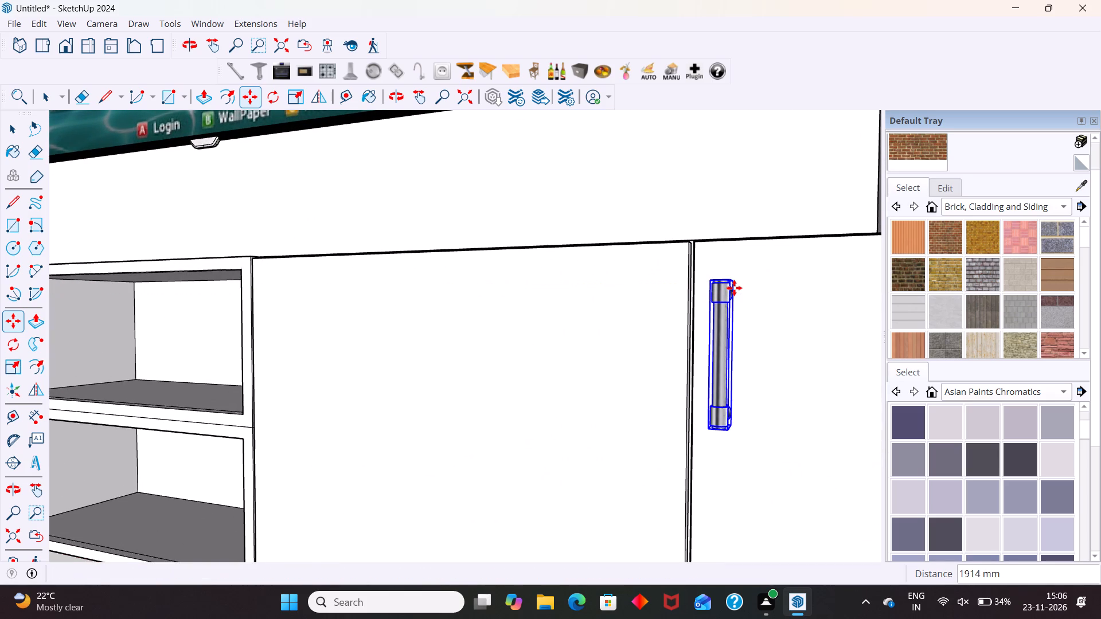
key("space")
scroll(648, 313, "down", 11)
left_click(451, 473)
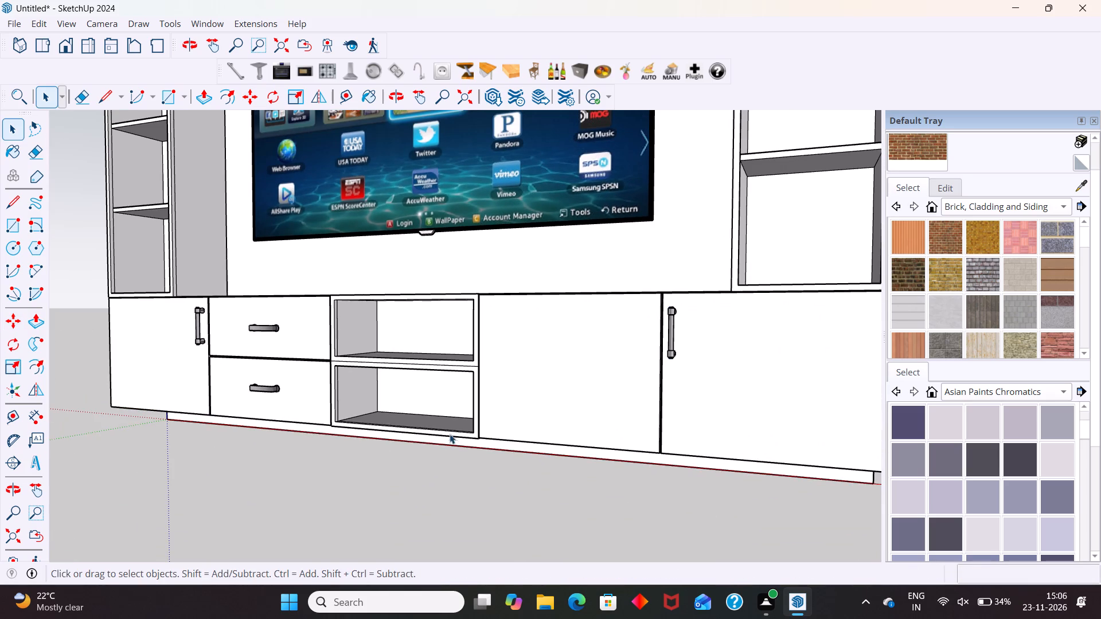
Copy the upper drawer's handle about 1226 mm across to the upper middle of the door beside the open shelves.
middle_click_drag(446, 428, 589, 510)
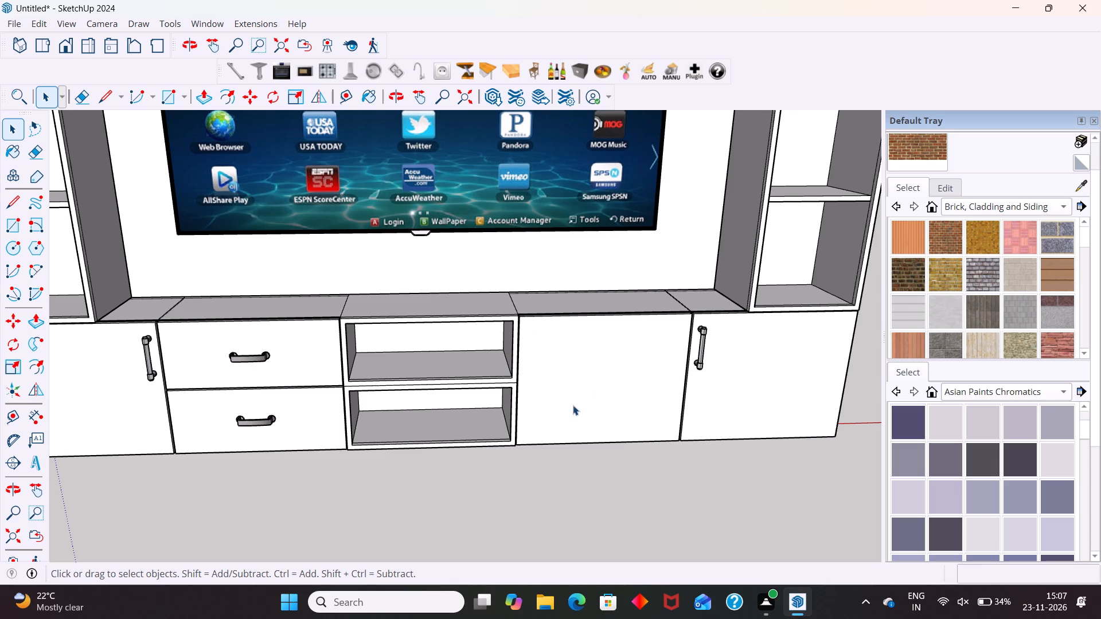
left_click(255, 356)
key("m")
scroll(283, 350, "up", 10)
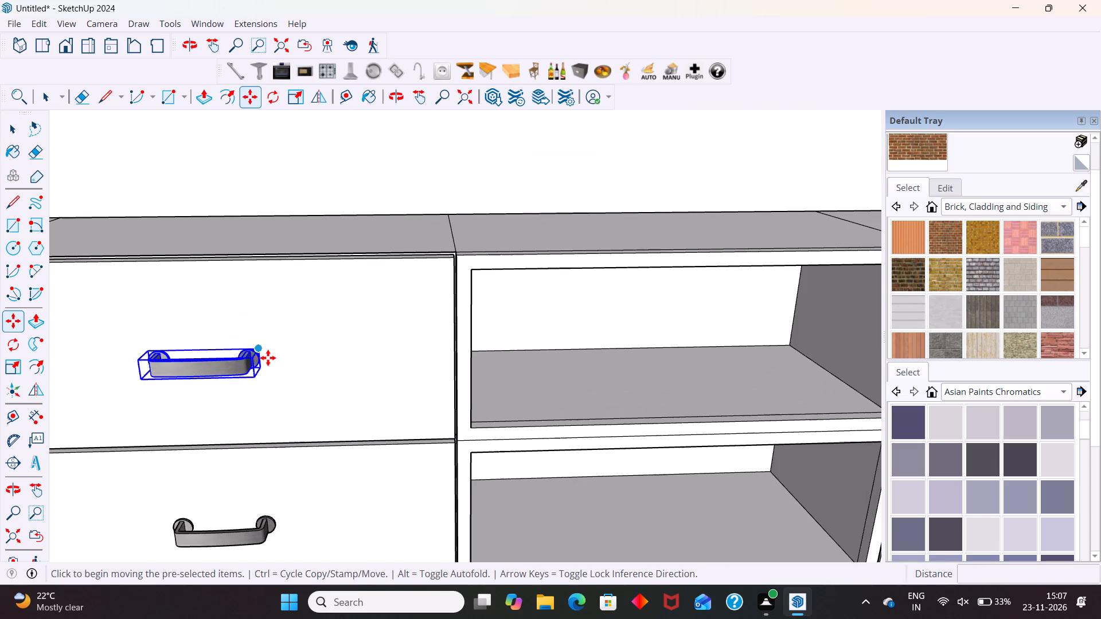
left_click(256, 351)
scroll(268, 354, "down", 5)
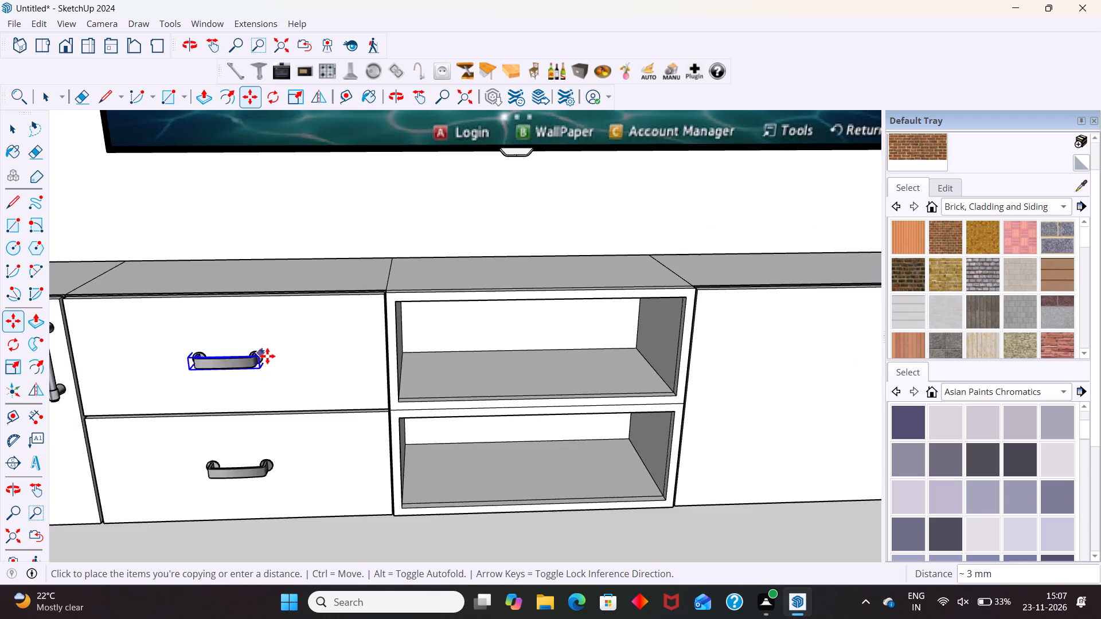
scroll(267, 356, "down", 8)
scroll(576, 348, "up", 4)
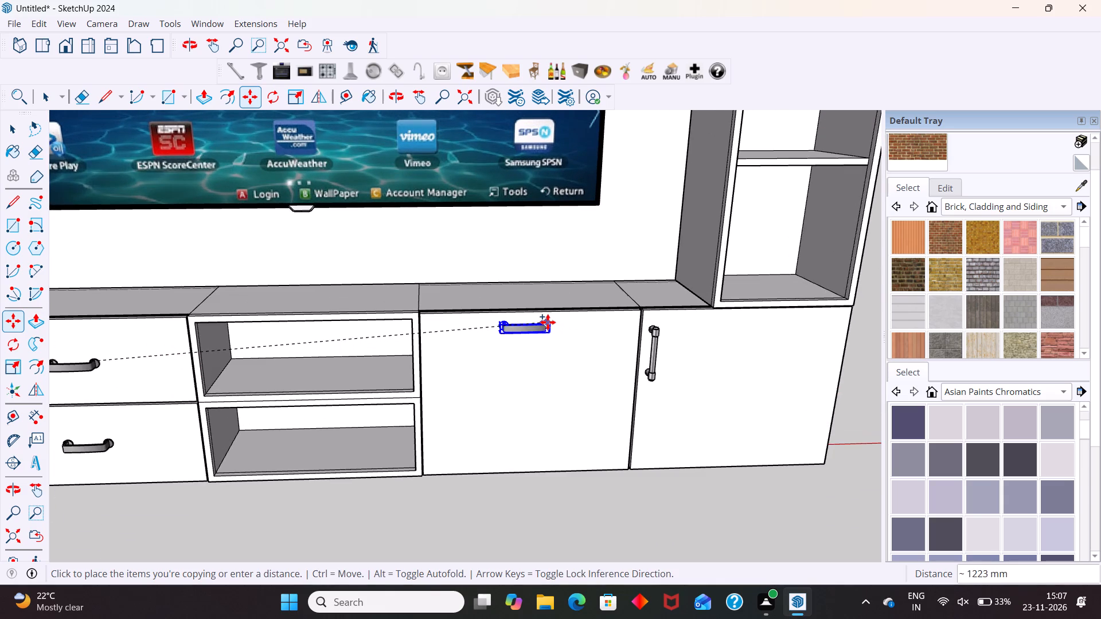
left_click(548, 324)
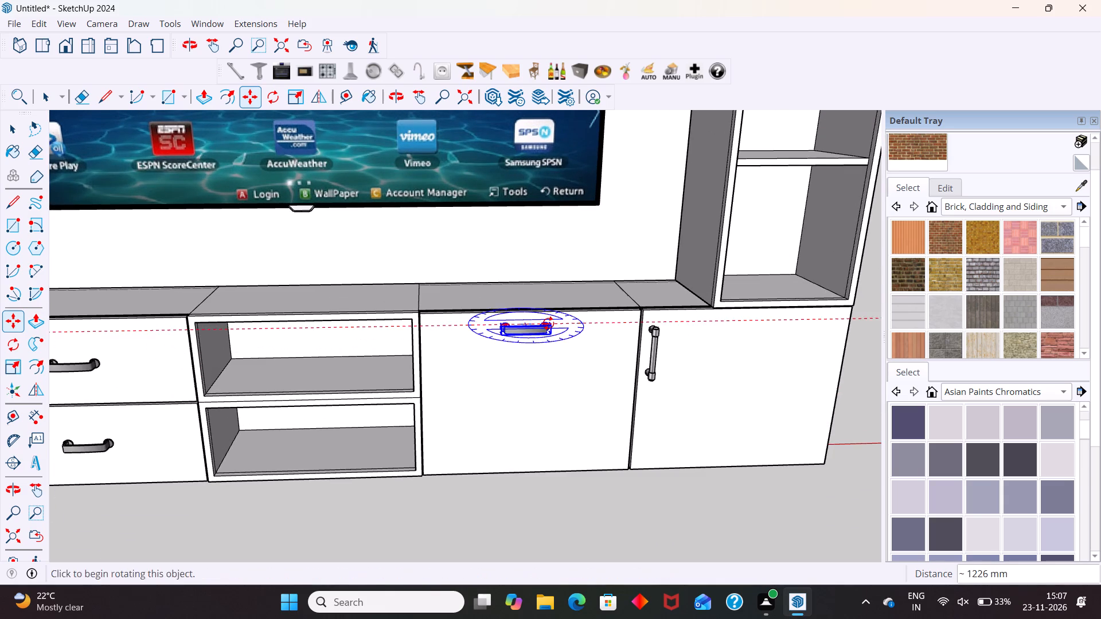
key("space")
left_click(395, 461)
left_click(478, 517)
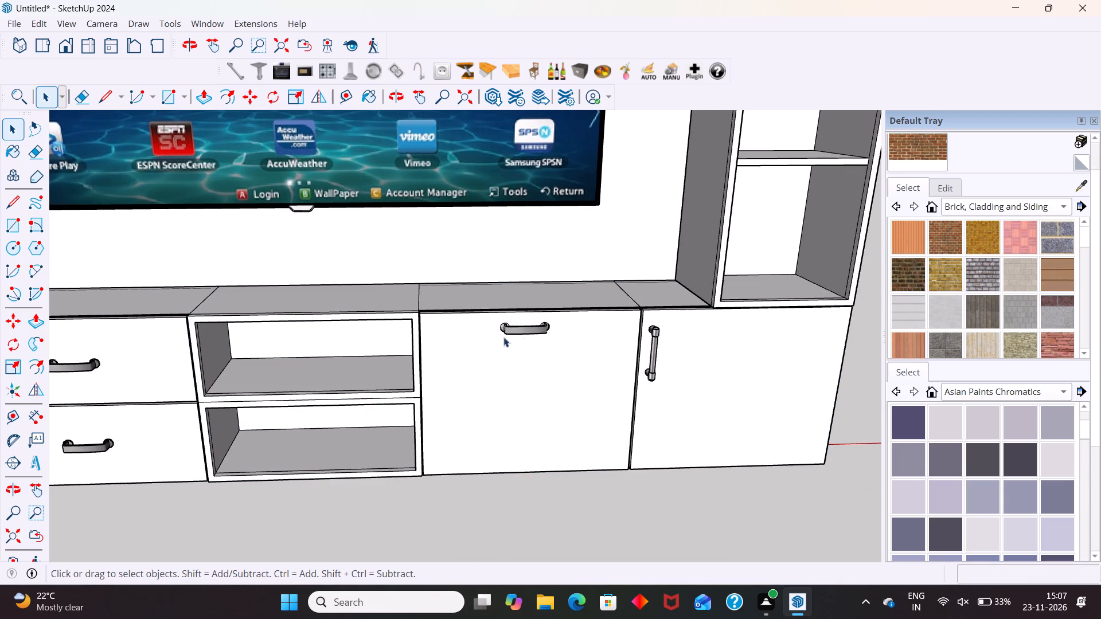
Move the horizontal handle on the door beside the open shelves about 28 mm straight down.
middle_click_drag(661, 359, 505, 402)
scroll(520, 358, "up", 5)
left_click(520, 342)
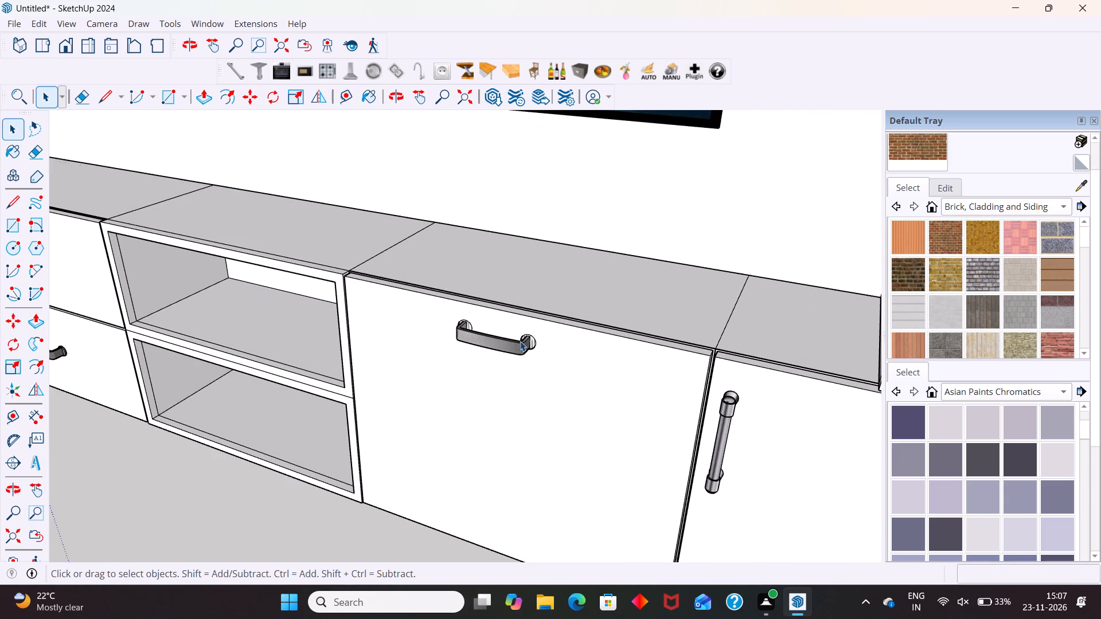
scroll(550, 336, "up", 5)
key("m")
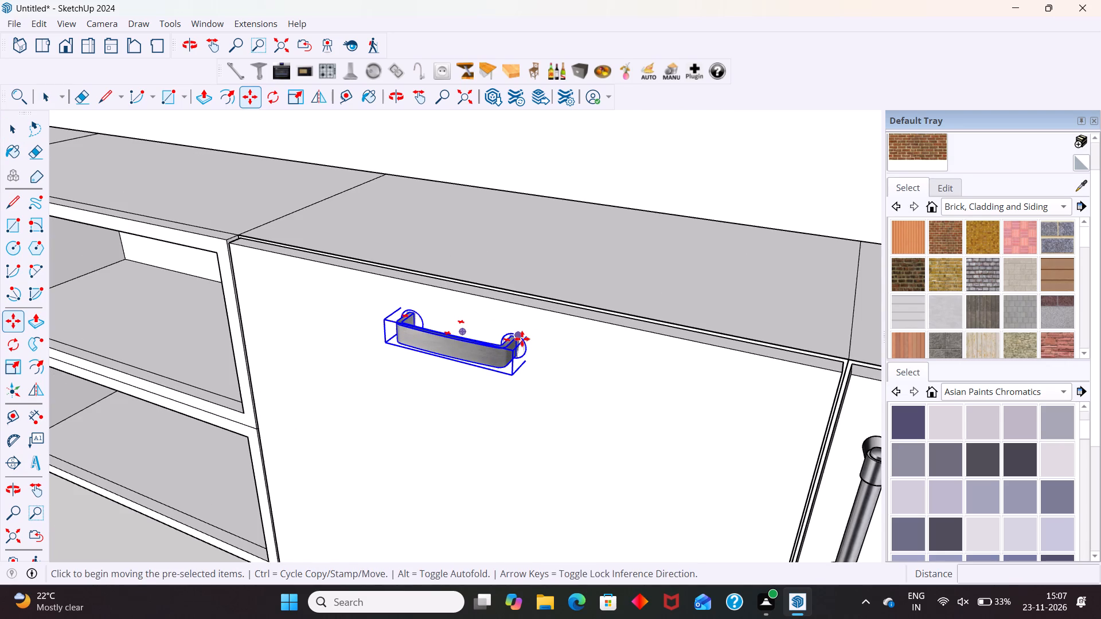
left_click(526, 335)
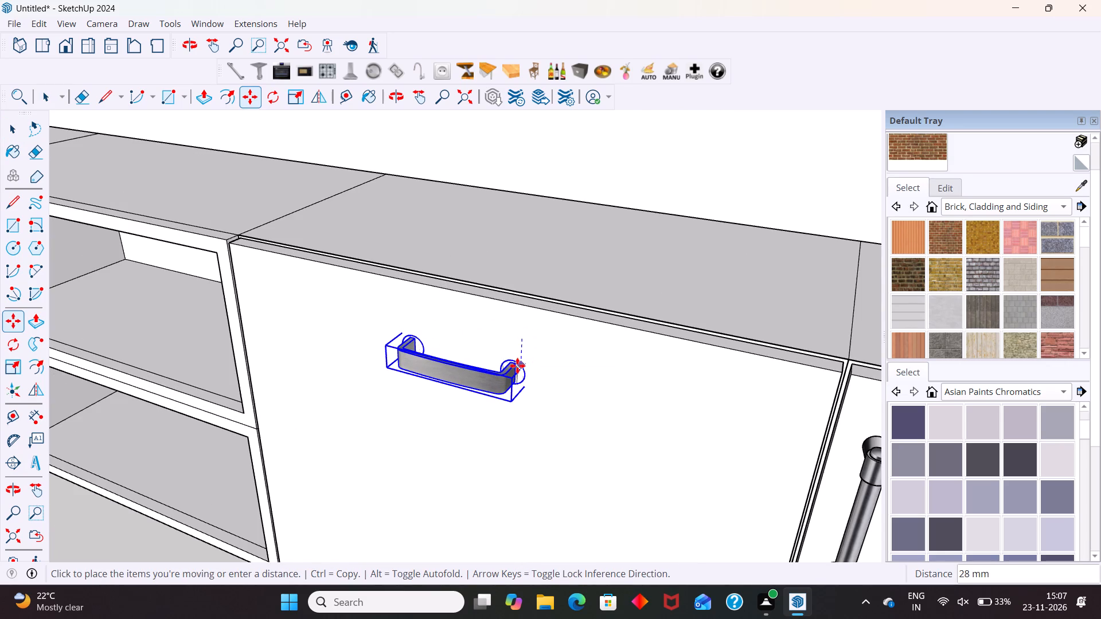
left_click(517, 366)
Nudge that door's horizontal handle about 3 mm outward from the face and about 11 mm sideways toward the rightmost door.
scroll(518, 375, "up", 9)
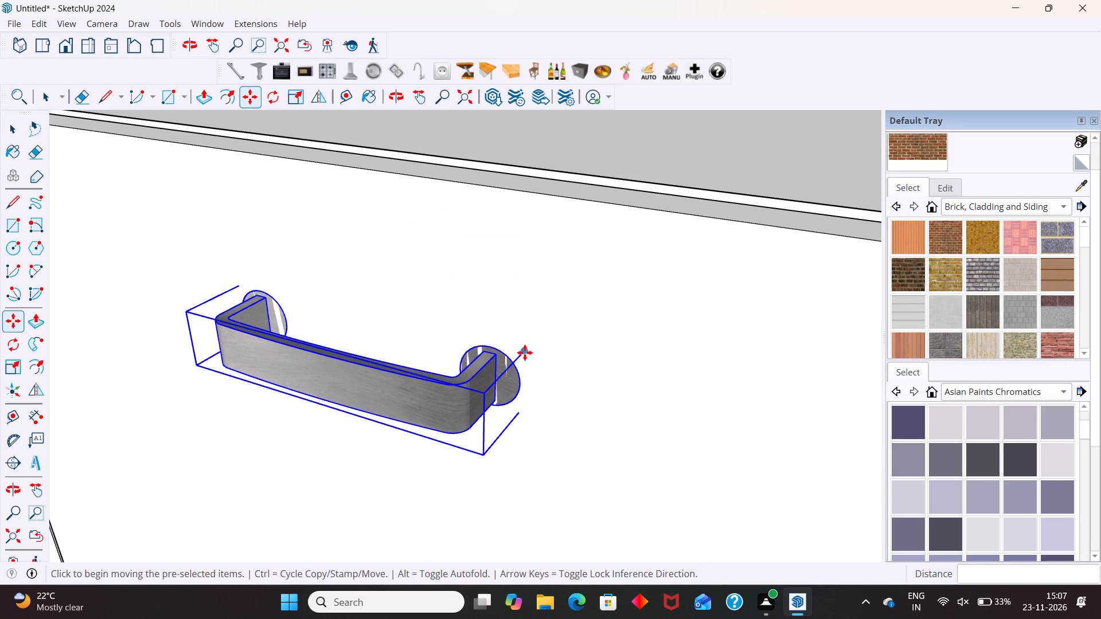
left_click(525, 351)
left_click(522, 354)
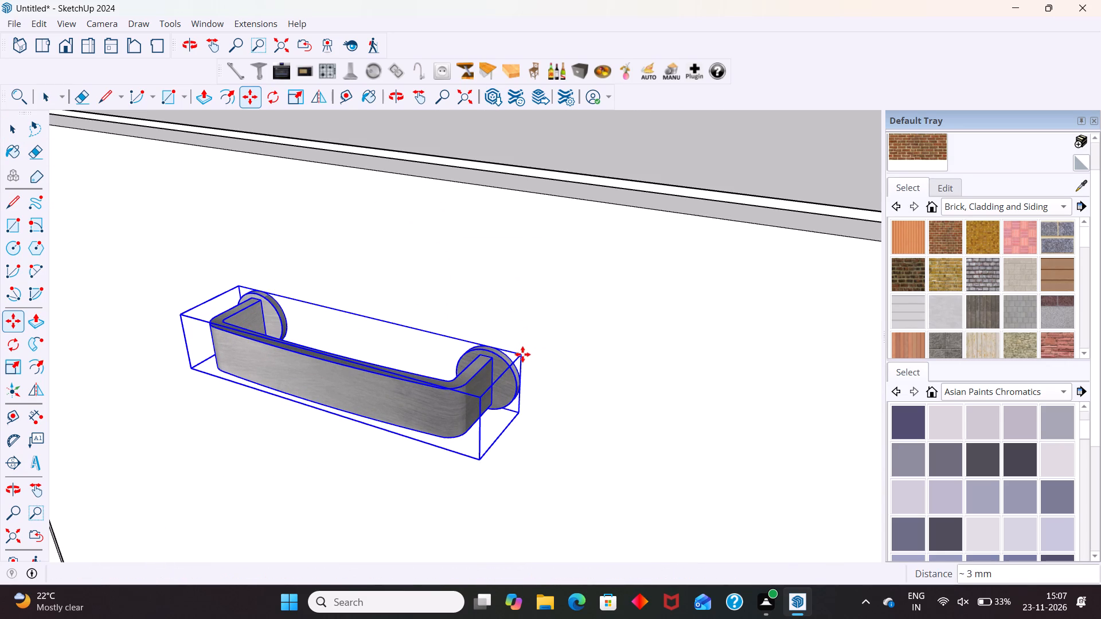
left_click(522, 354)
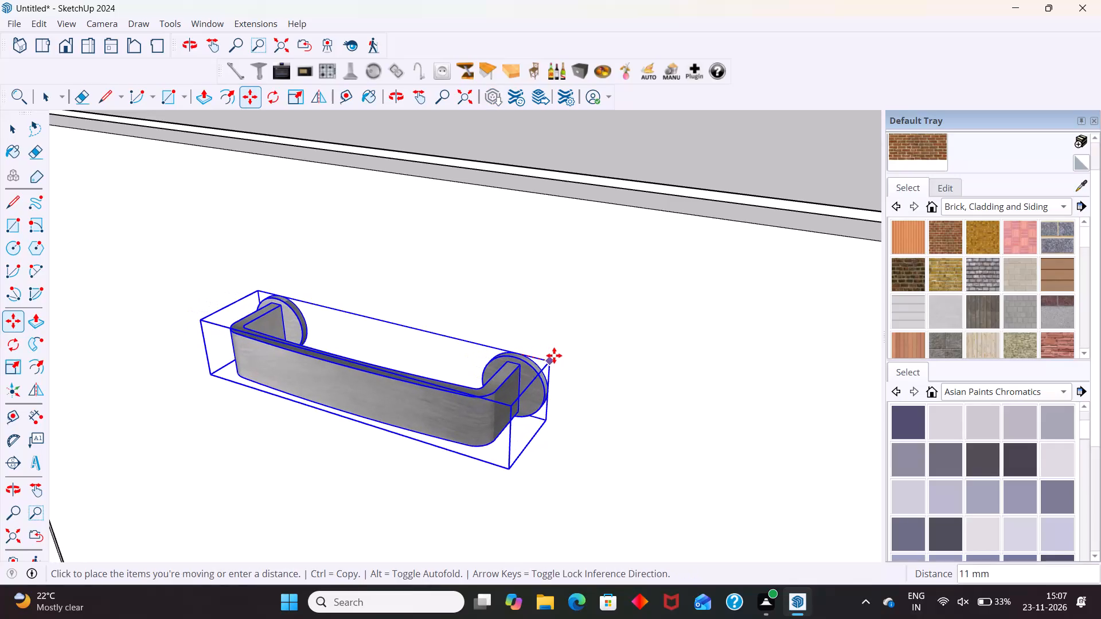
left_click(555, 355)
key("space")
scroll(559, 371, "down", 20)
scroll(559, 371, "down", 1)
left_click(409, 504)
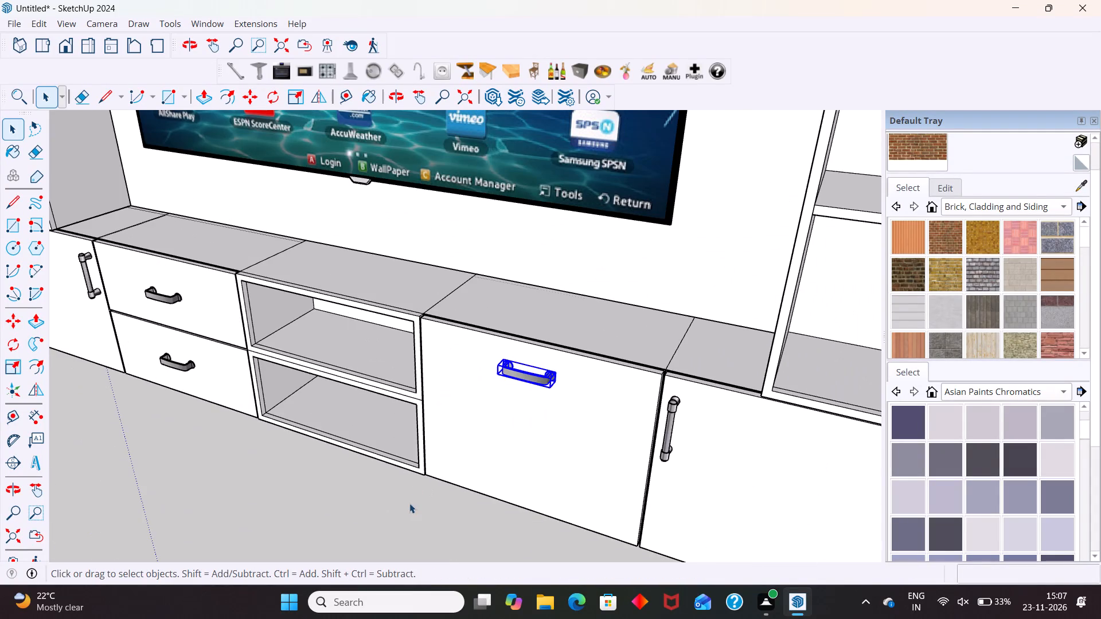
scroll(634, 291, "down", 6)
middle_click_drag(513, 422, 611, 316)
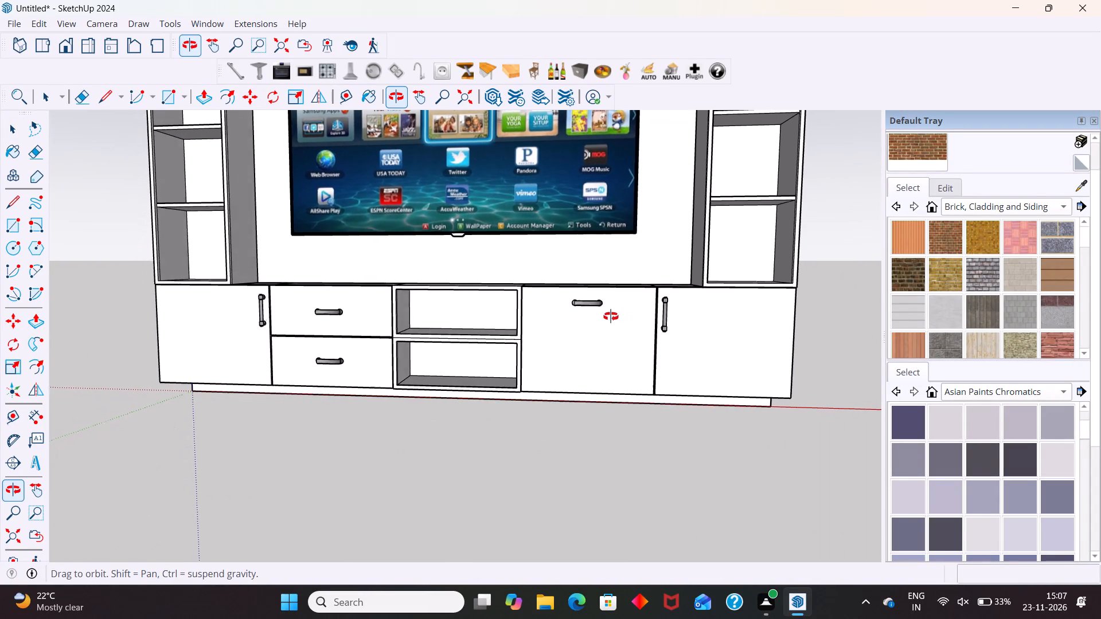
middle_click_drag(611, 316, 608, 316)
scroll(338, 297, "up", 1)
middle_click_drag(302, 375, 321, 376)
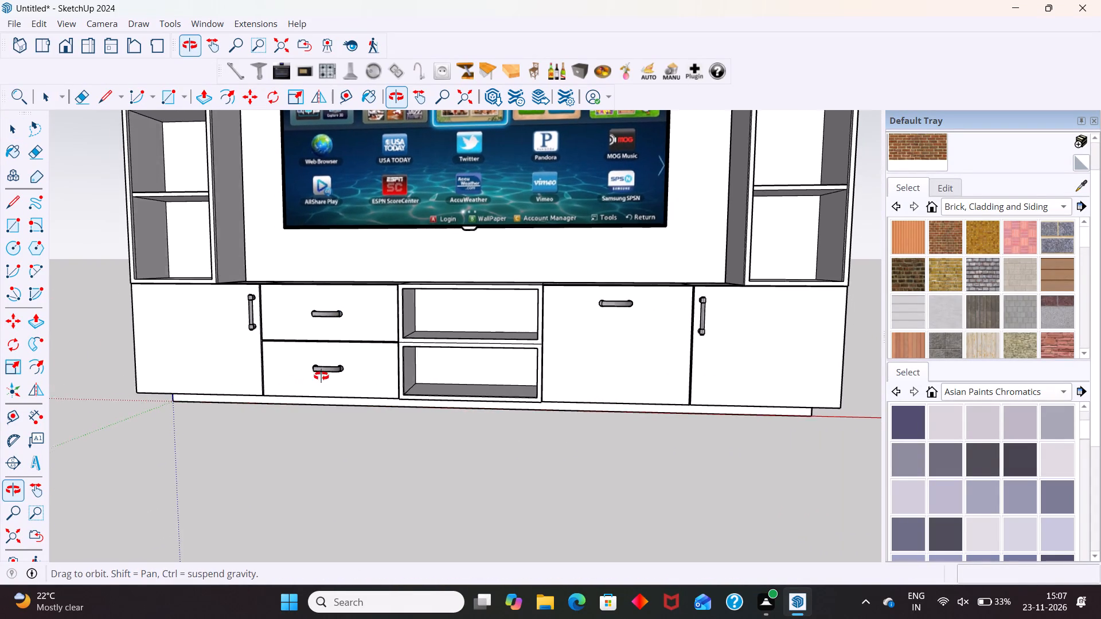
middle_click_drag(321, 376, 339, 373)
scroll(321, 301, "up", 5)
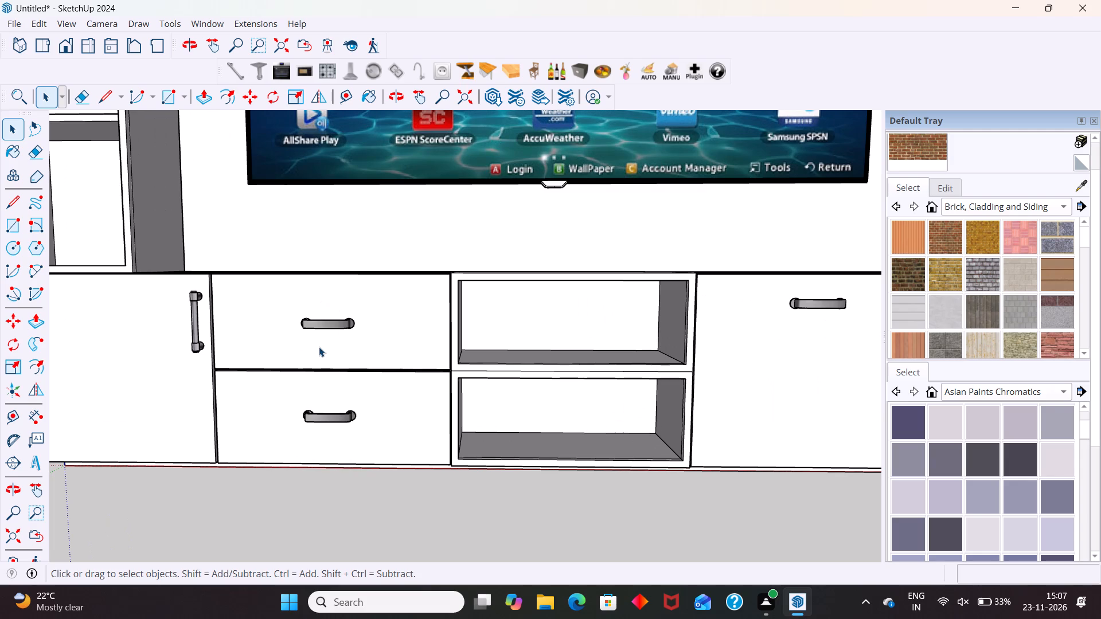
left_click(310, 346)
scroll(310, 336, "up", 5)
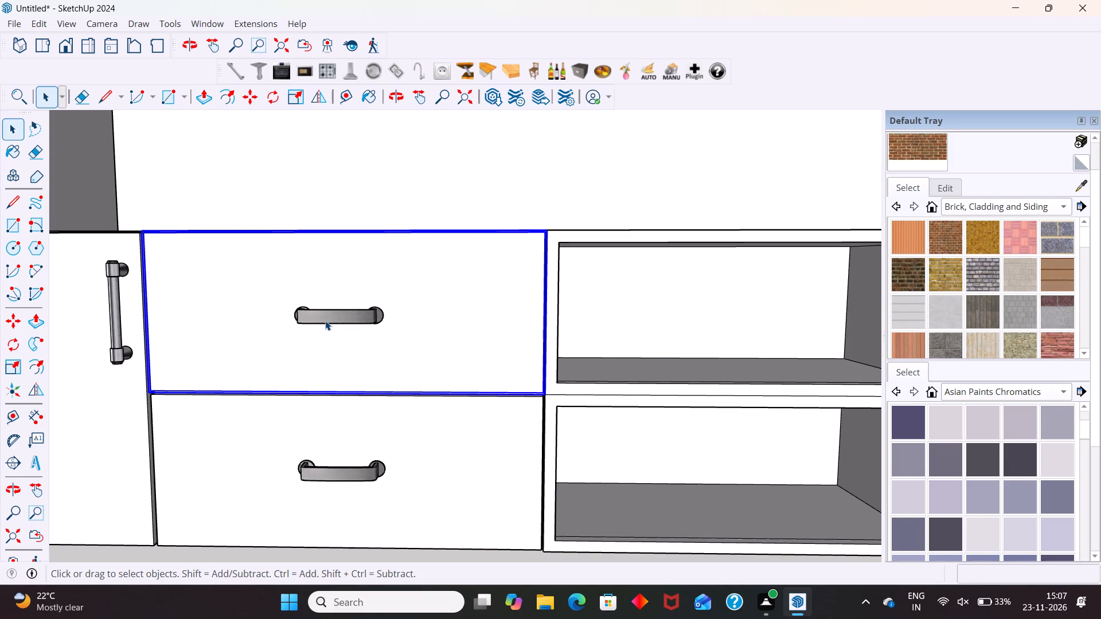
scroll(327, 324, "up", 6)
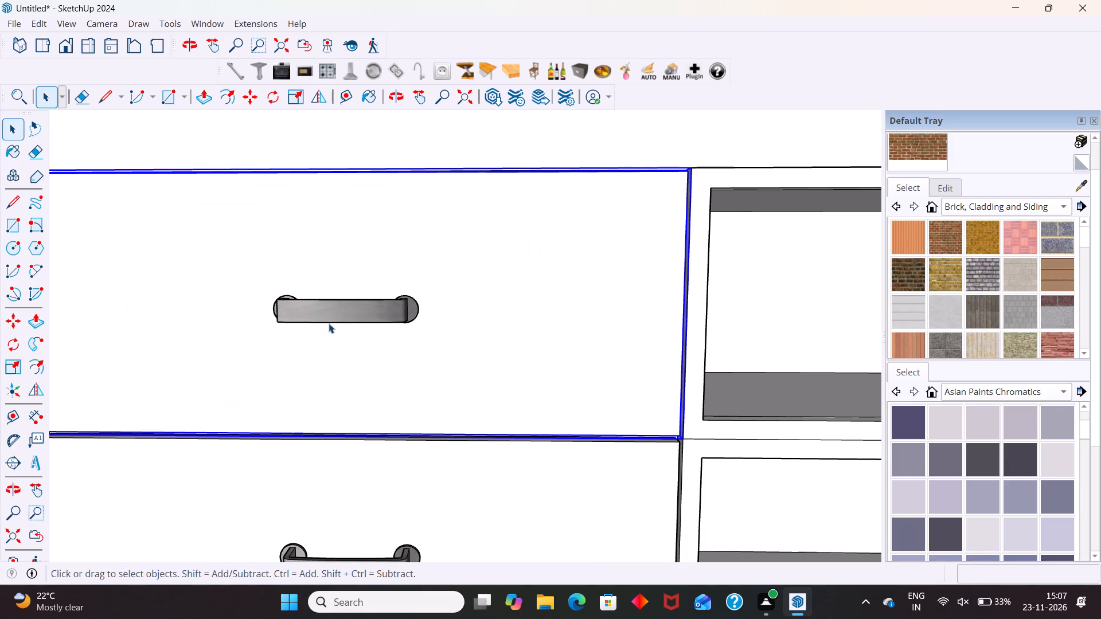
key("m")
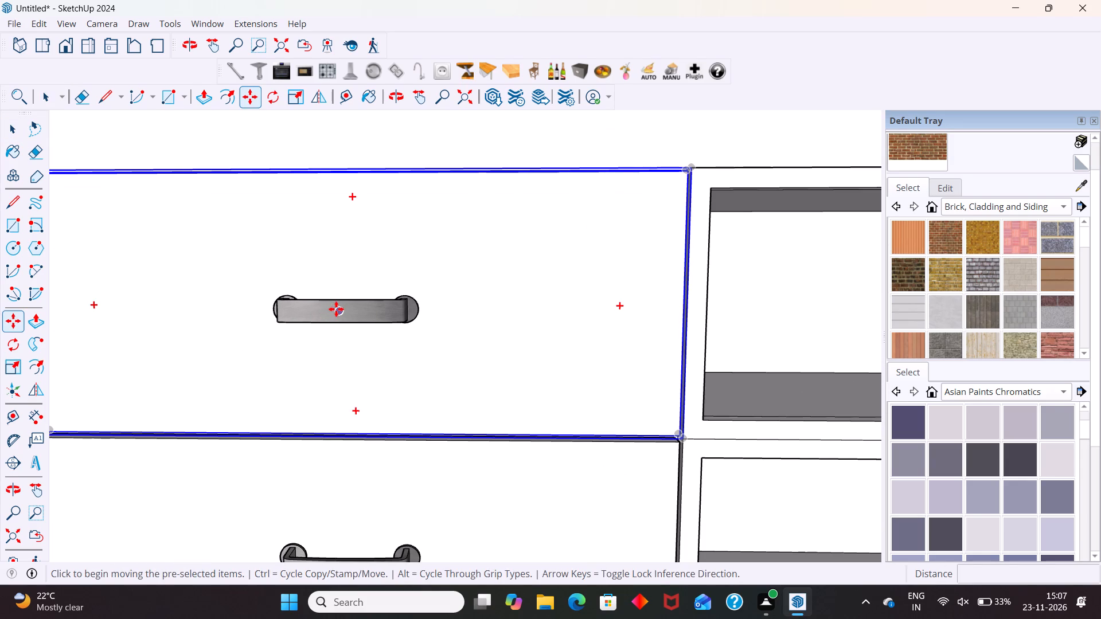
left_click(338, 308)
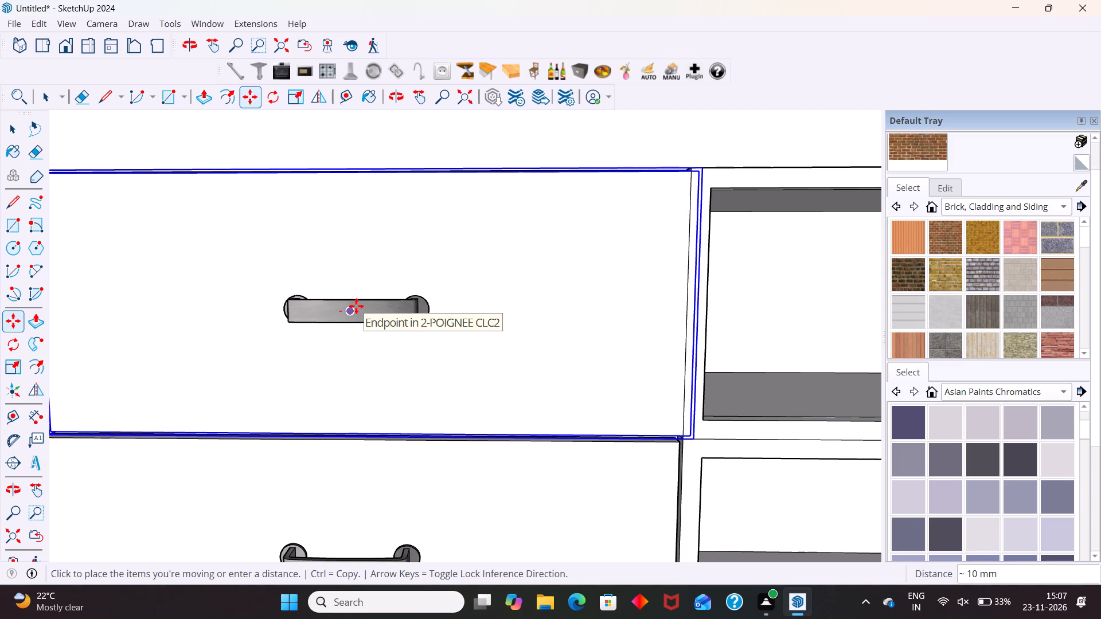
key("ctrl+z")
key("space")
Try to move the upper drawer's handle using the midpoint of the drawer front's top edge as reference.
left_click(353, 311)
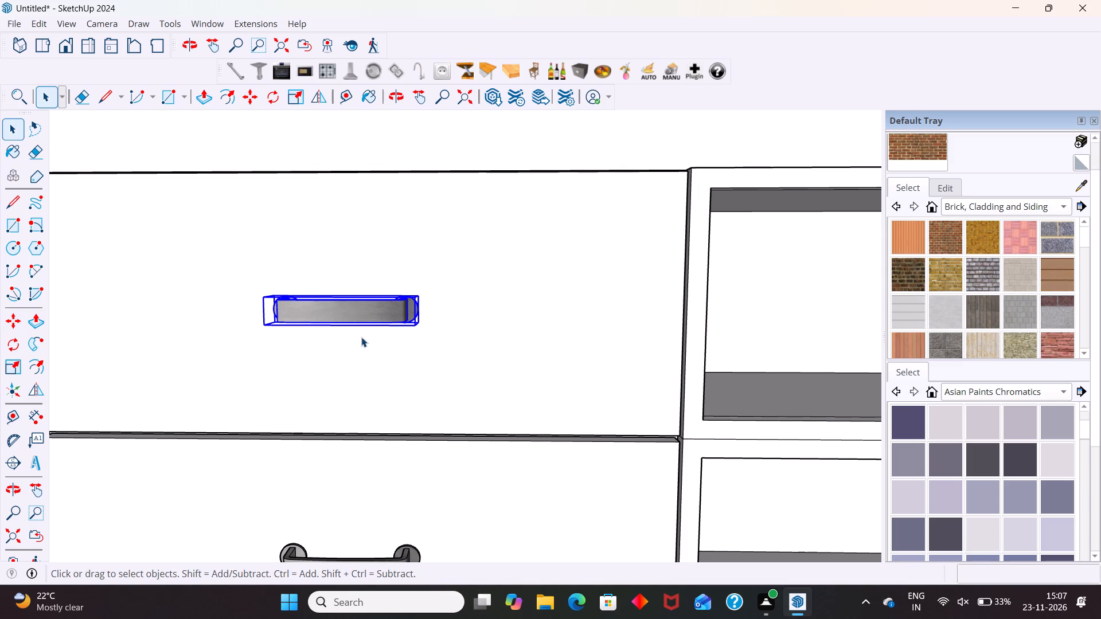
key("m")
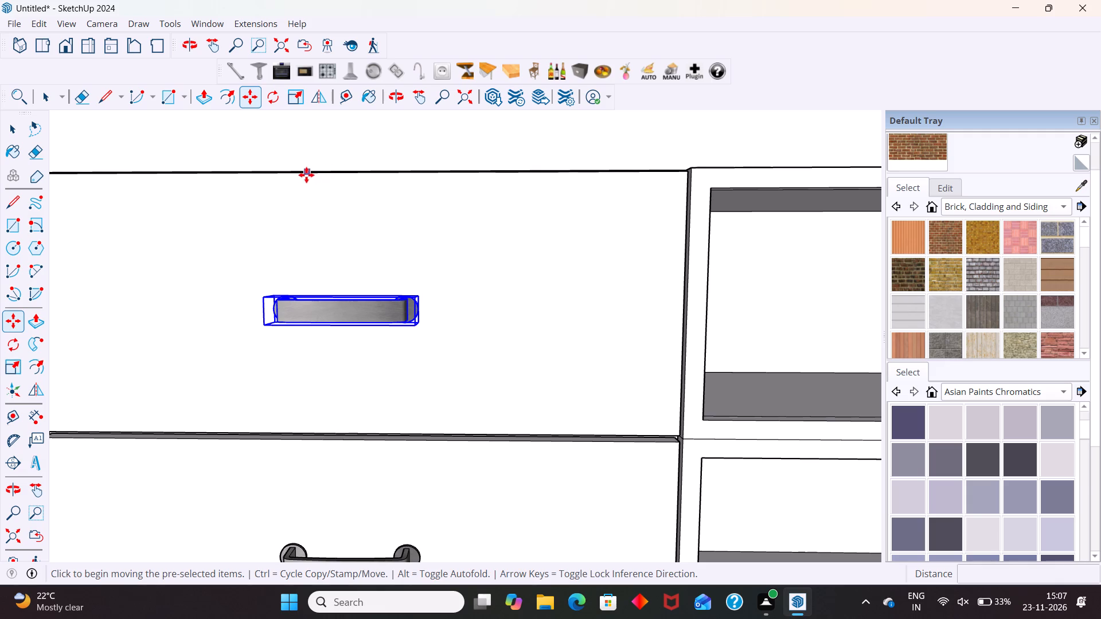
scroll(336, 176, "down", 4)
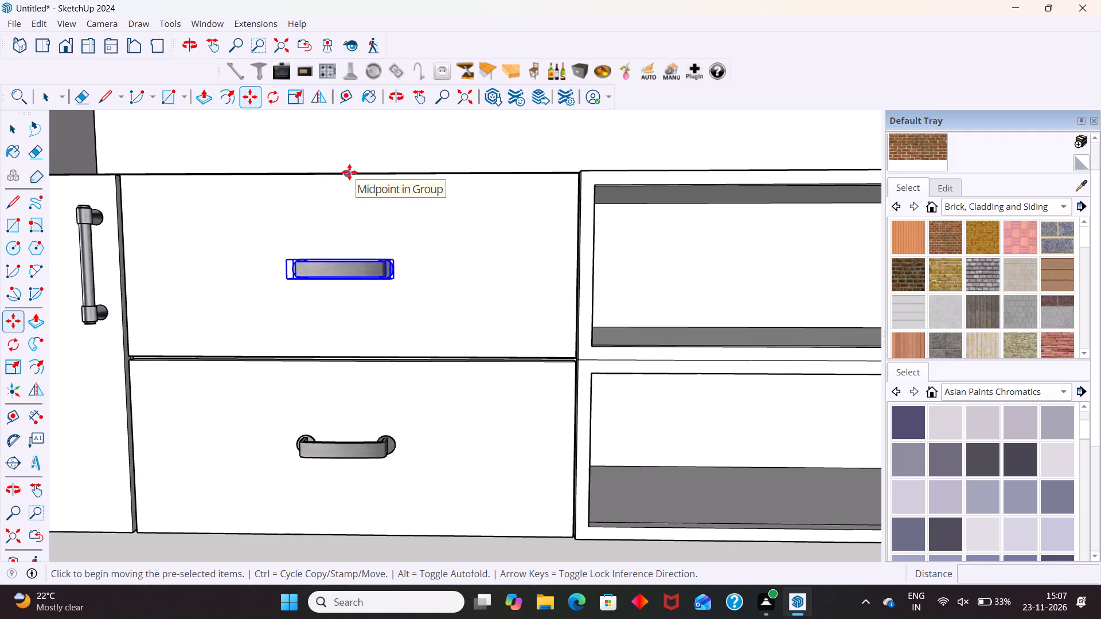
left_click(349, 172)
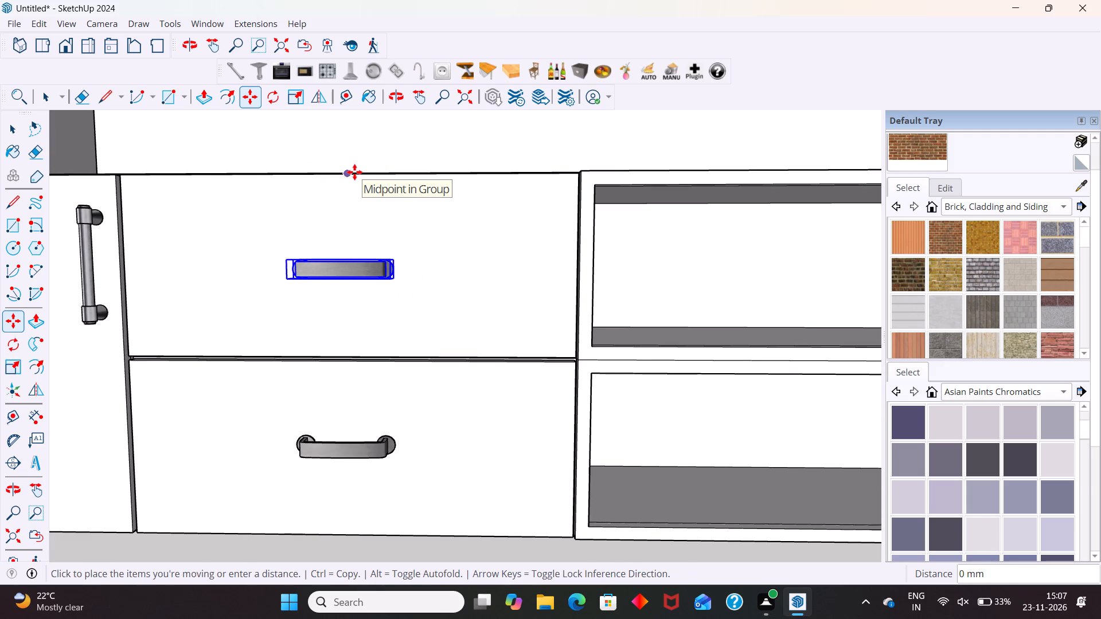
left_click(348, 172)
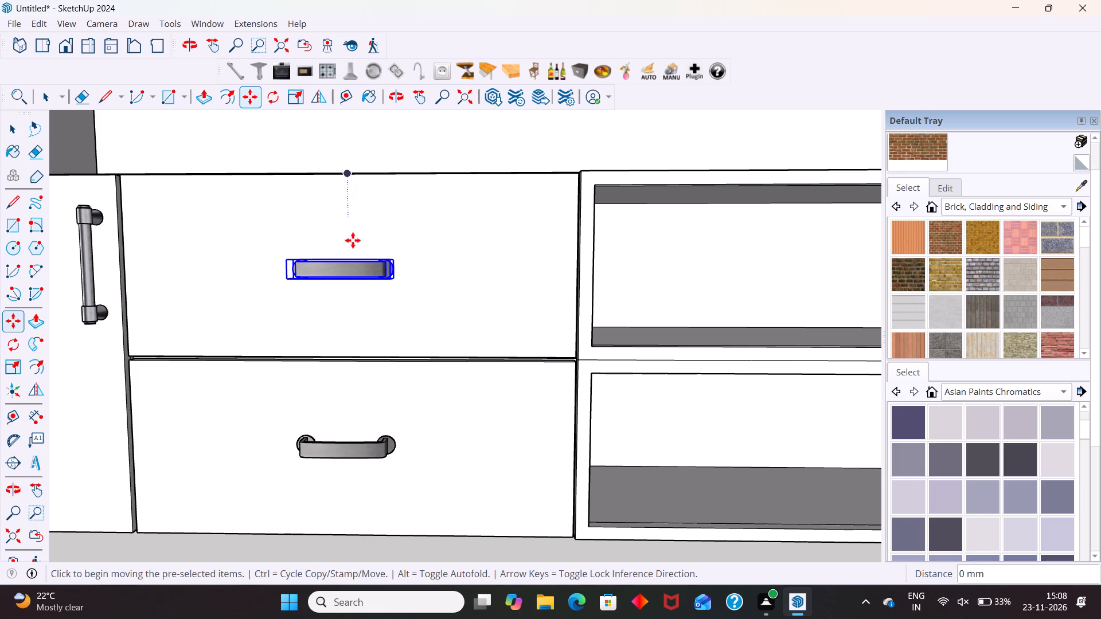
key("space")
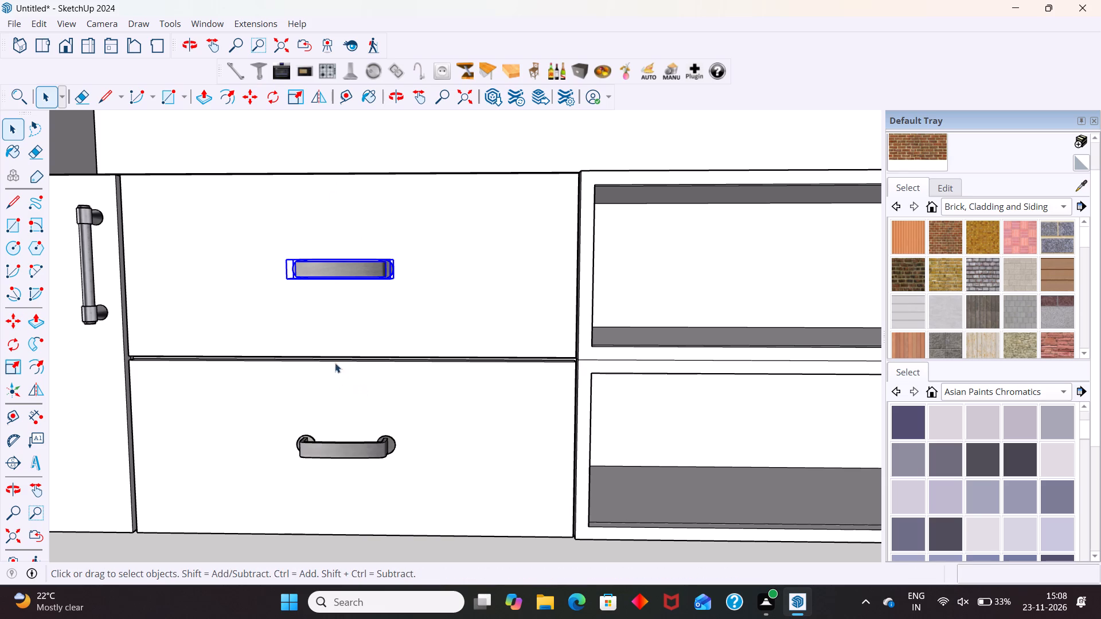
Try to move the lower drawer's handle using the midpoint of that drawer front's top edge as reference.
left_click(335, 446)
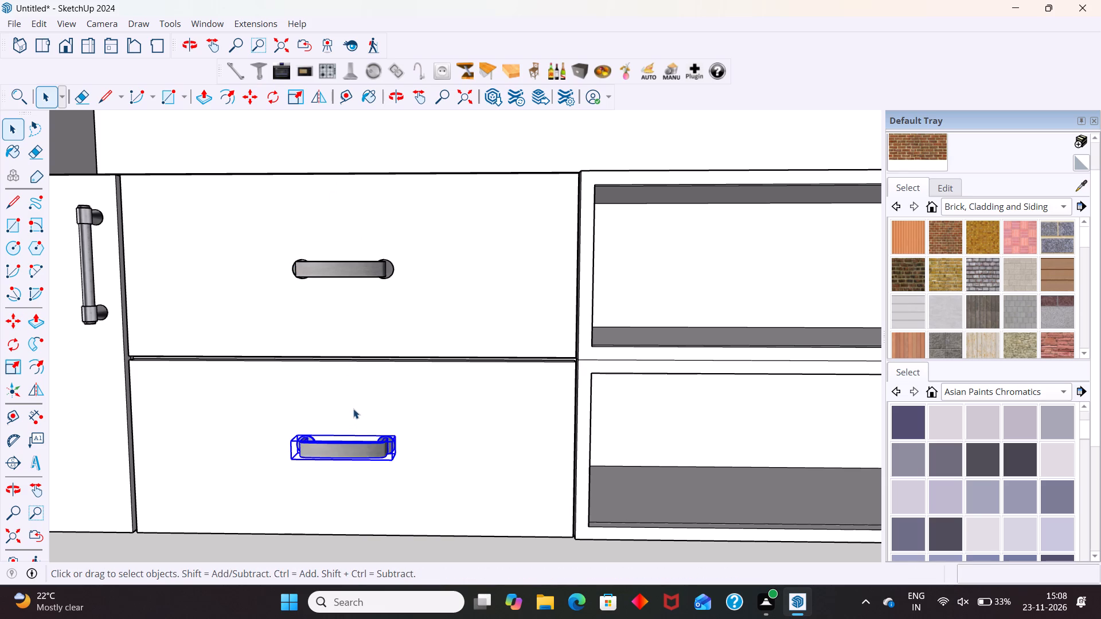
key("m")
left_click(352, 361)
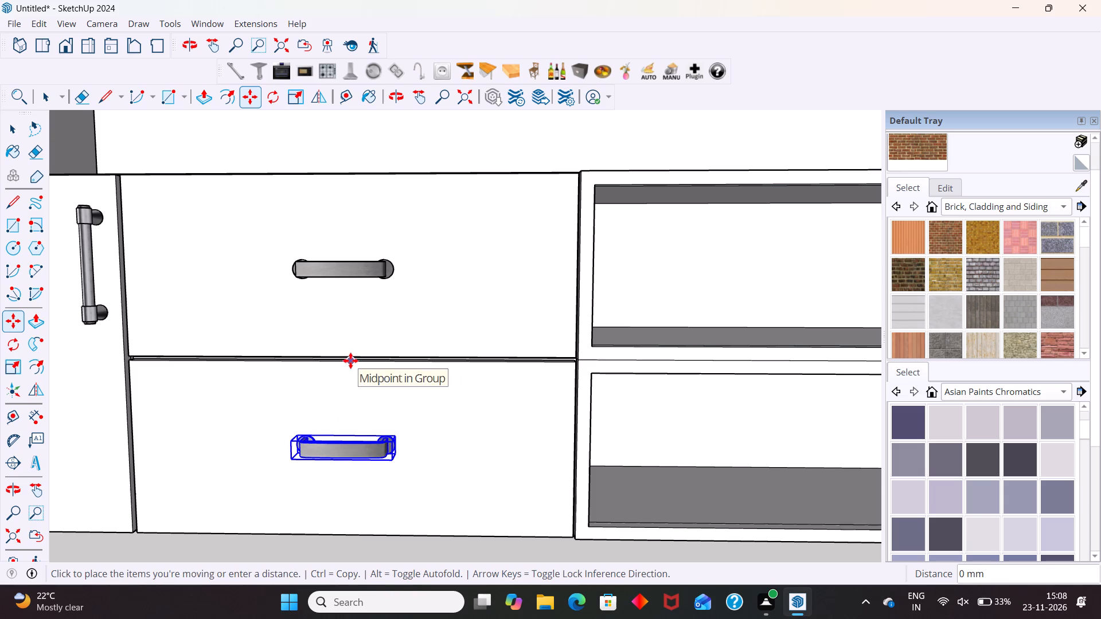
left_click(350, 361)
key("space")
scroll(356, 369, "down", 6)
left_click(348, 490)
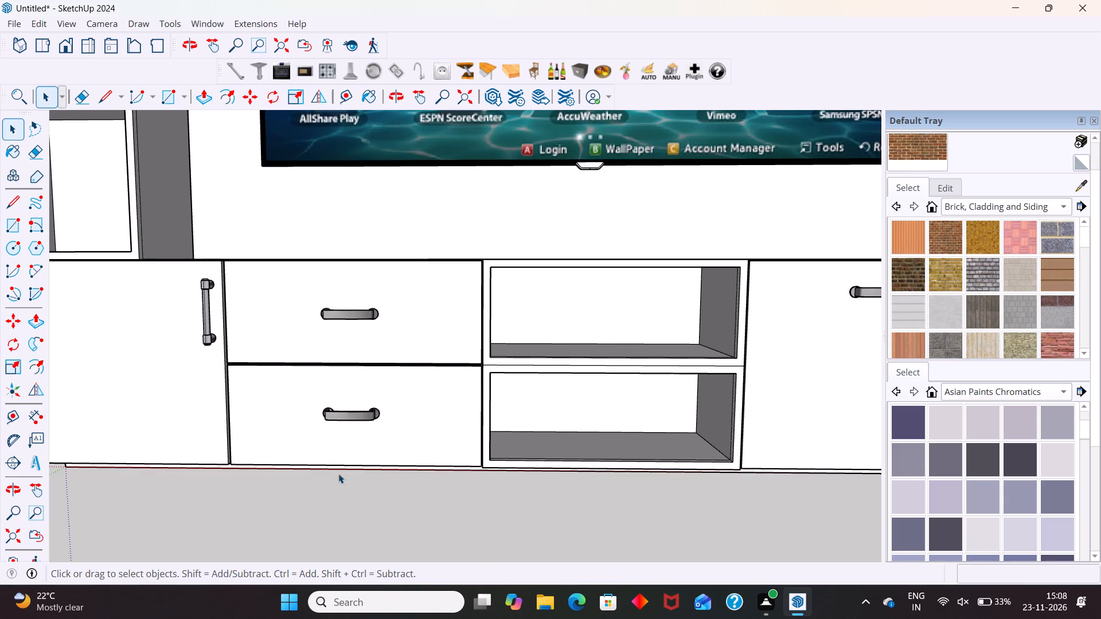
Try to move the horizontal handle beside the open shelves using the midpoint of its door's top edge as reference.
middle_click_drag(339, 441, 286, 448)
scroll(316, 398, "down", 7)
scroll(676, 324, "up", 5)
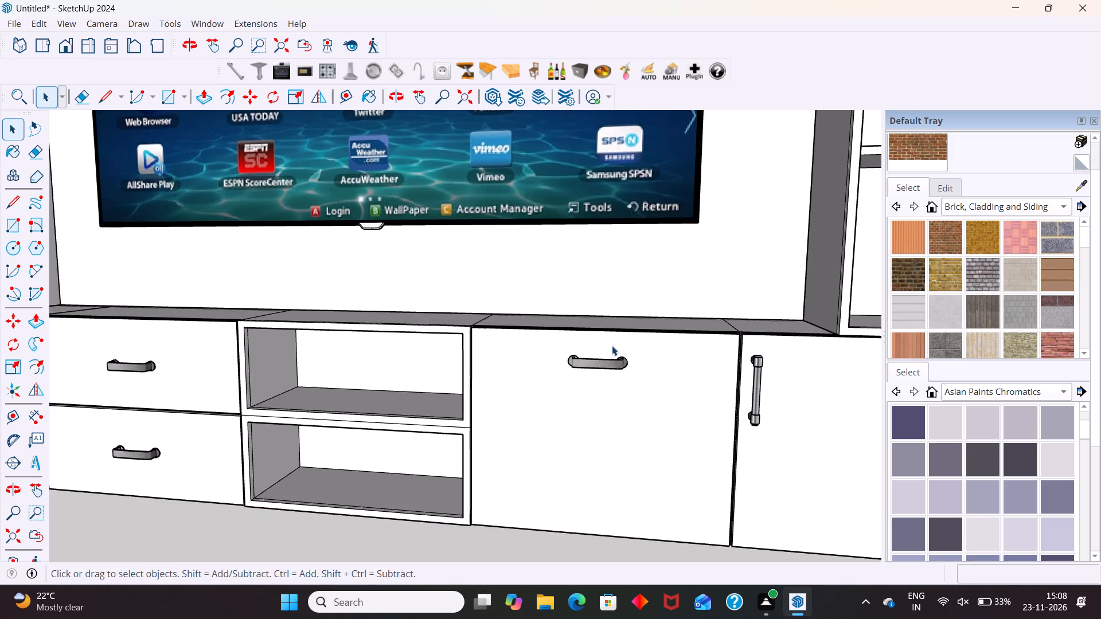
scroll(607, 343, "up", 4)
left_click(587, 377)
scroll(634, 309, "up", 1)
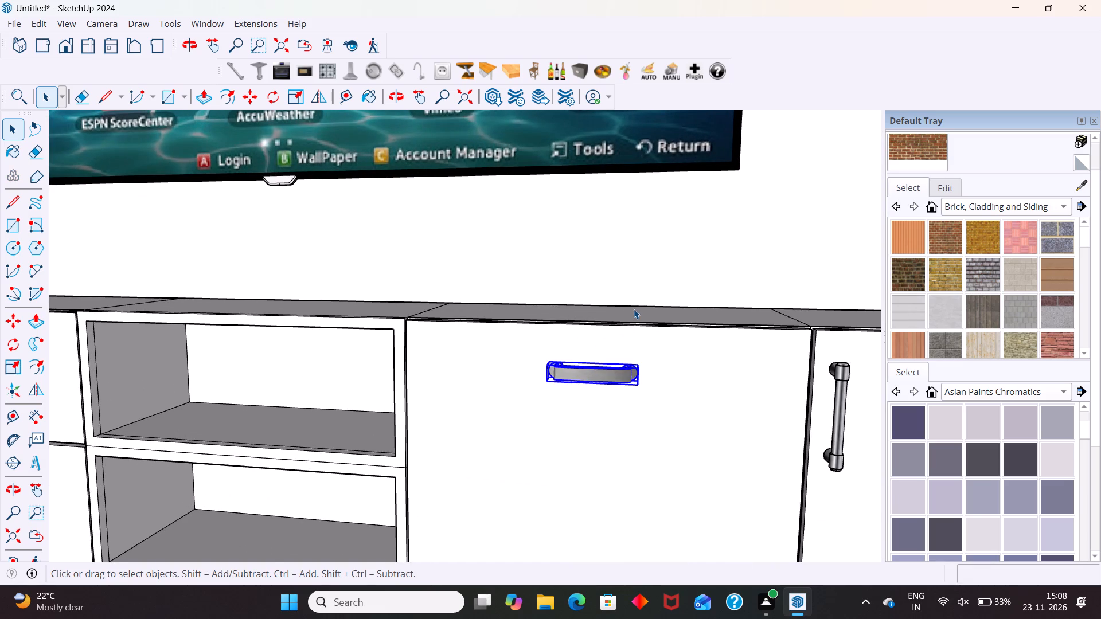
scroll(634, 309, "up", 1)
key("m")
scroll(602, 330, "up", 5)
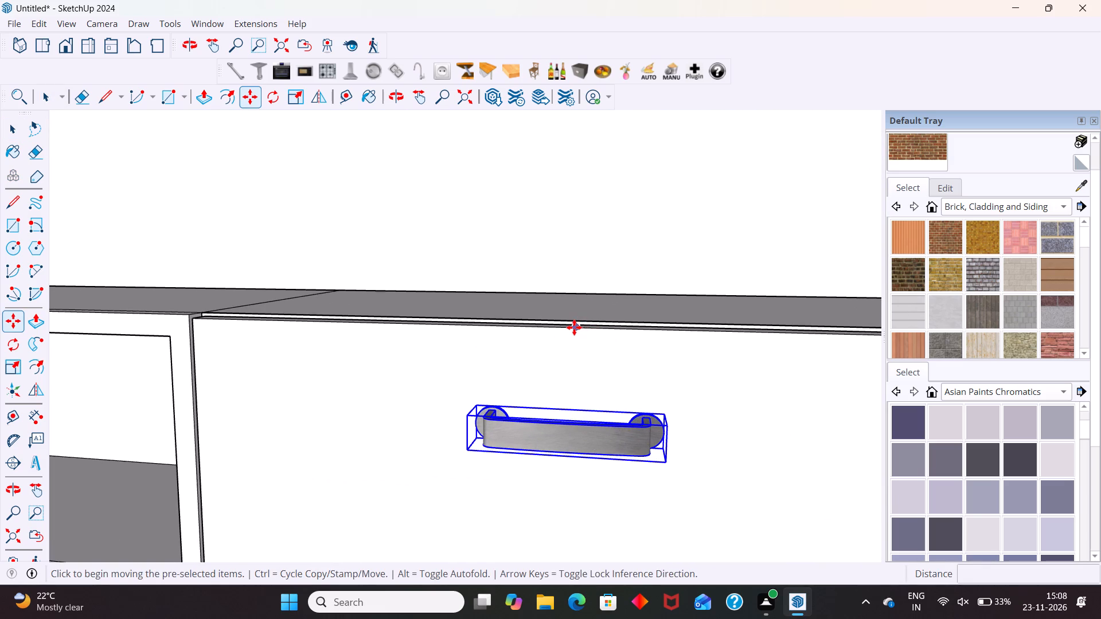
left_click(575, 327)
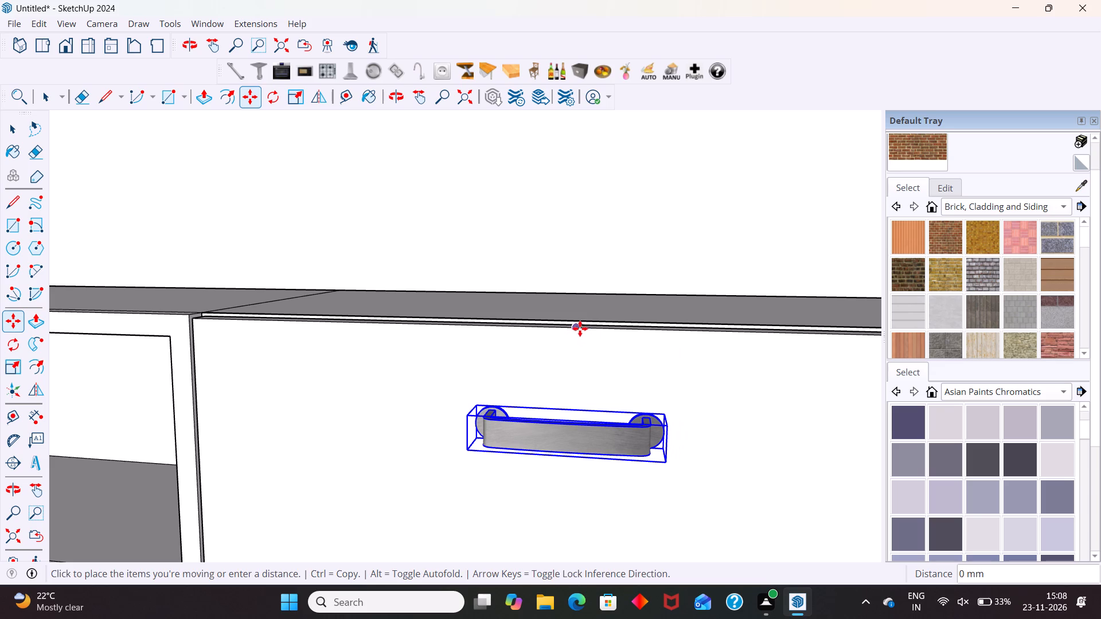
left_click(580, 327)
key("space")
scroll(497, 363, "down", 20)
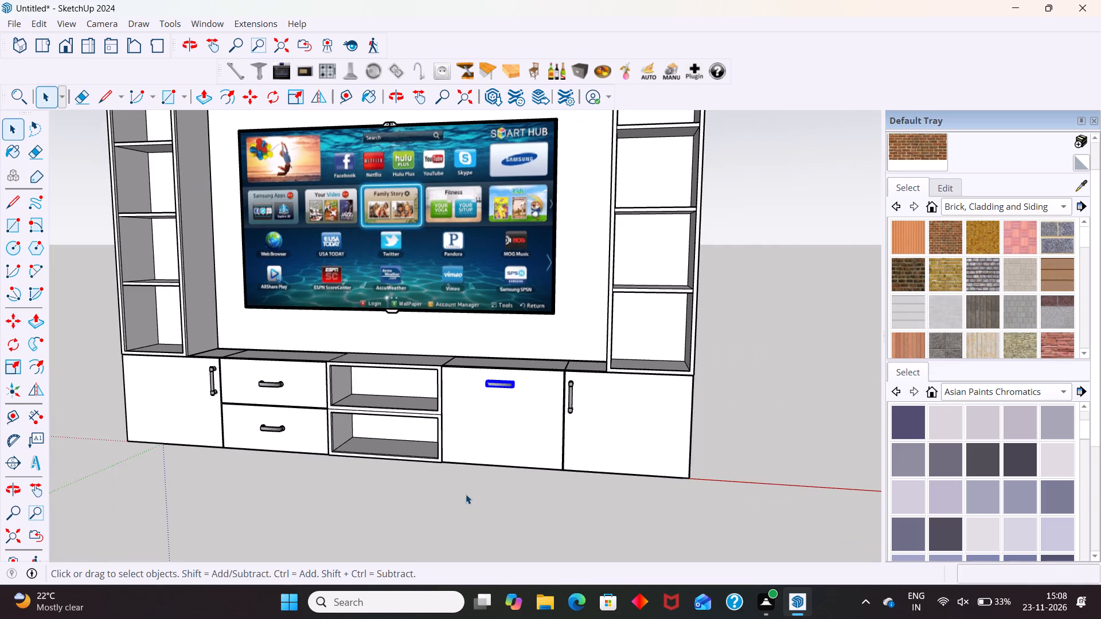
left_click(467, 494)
Inside the base unit's group, paint the front frame face of the upper open shelf black from the Colors-Named collection.
middle_click_drag(455, 476, 483, 456)
scroll(464, 453, "down", 4)
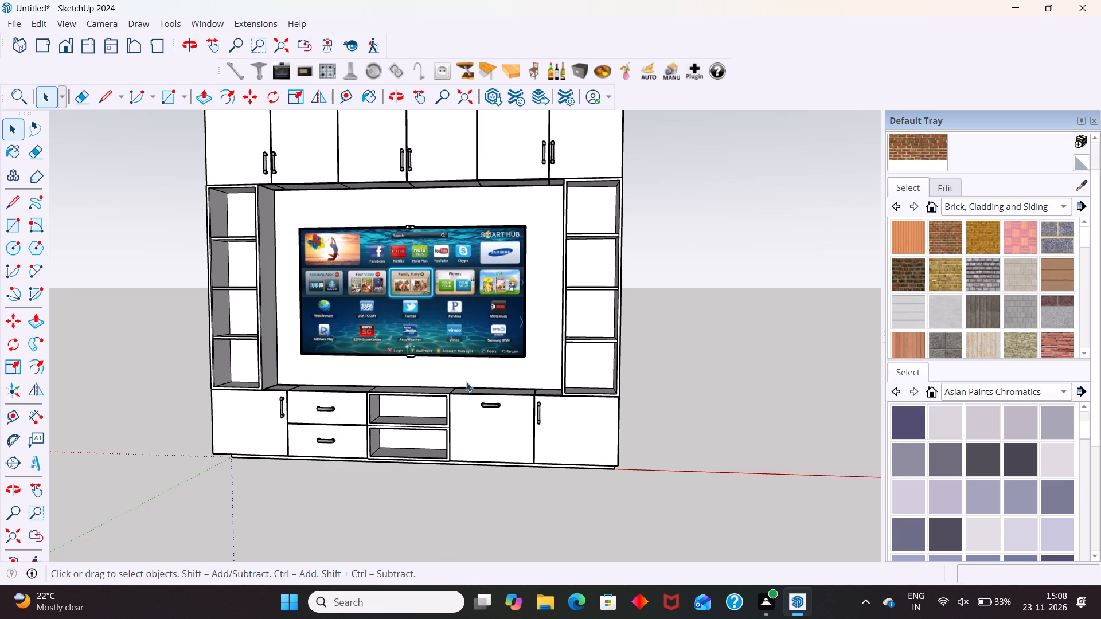
scroll(372, 390, "up", 11)
left_click(373, 395)
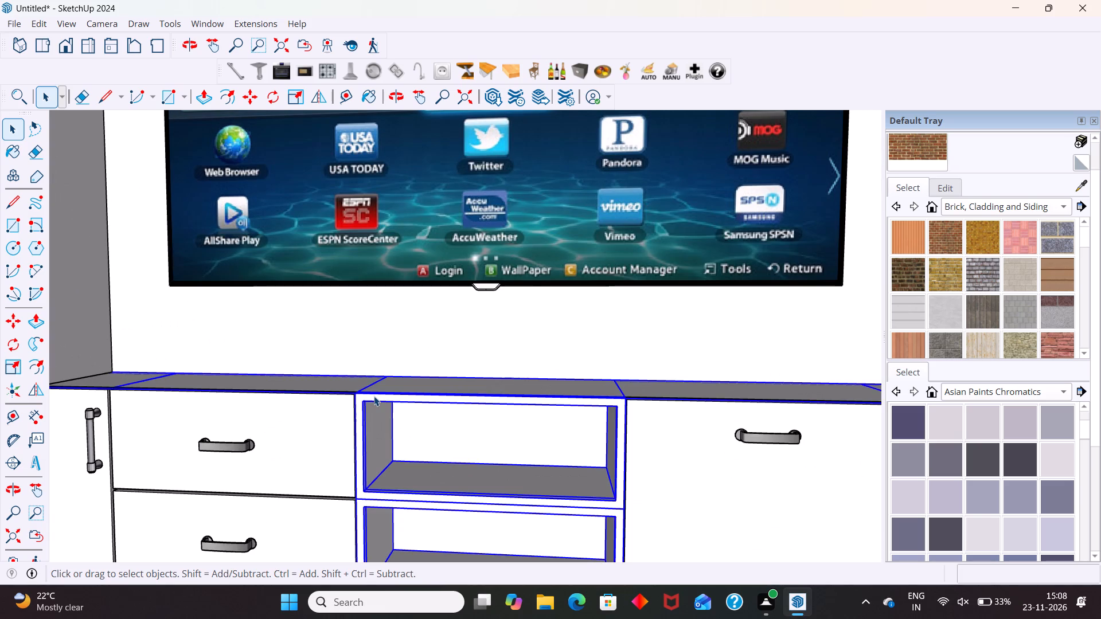
triple_click(374, 396)
left_click(374, 396)
double_click(373, 397)
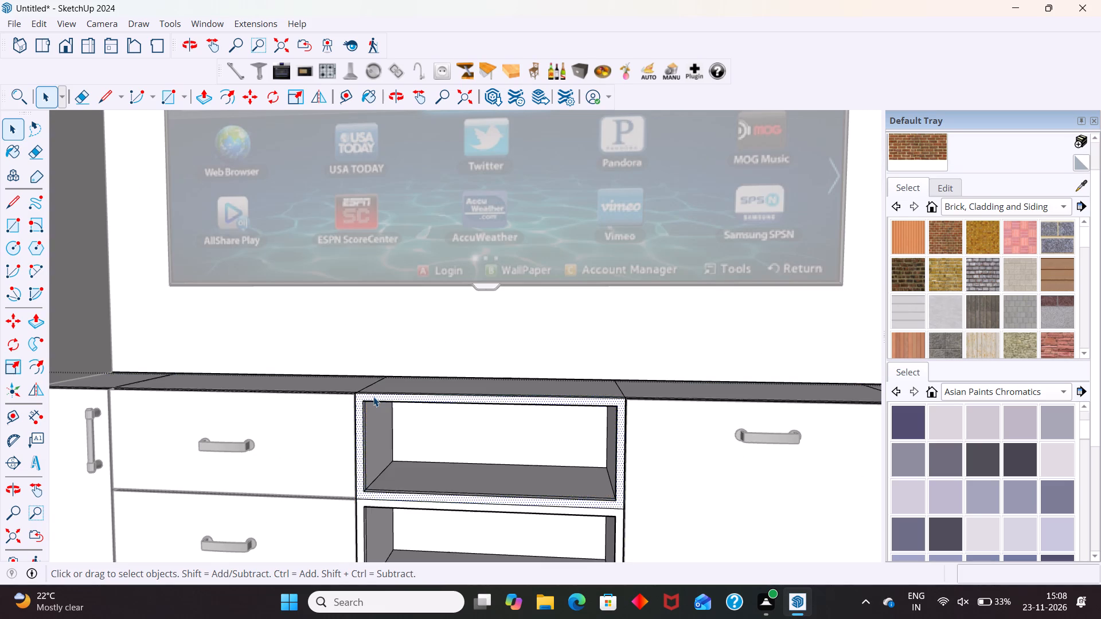
scroll(409, 371, "down", 2)
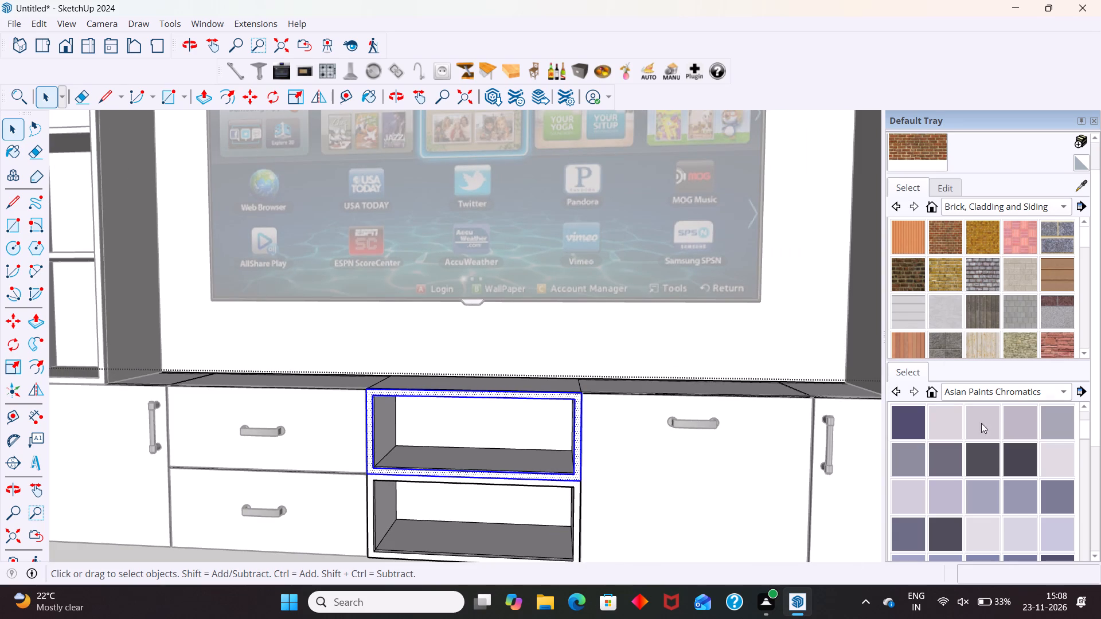
left_click(1059, 202)
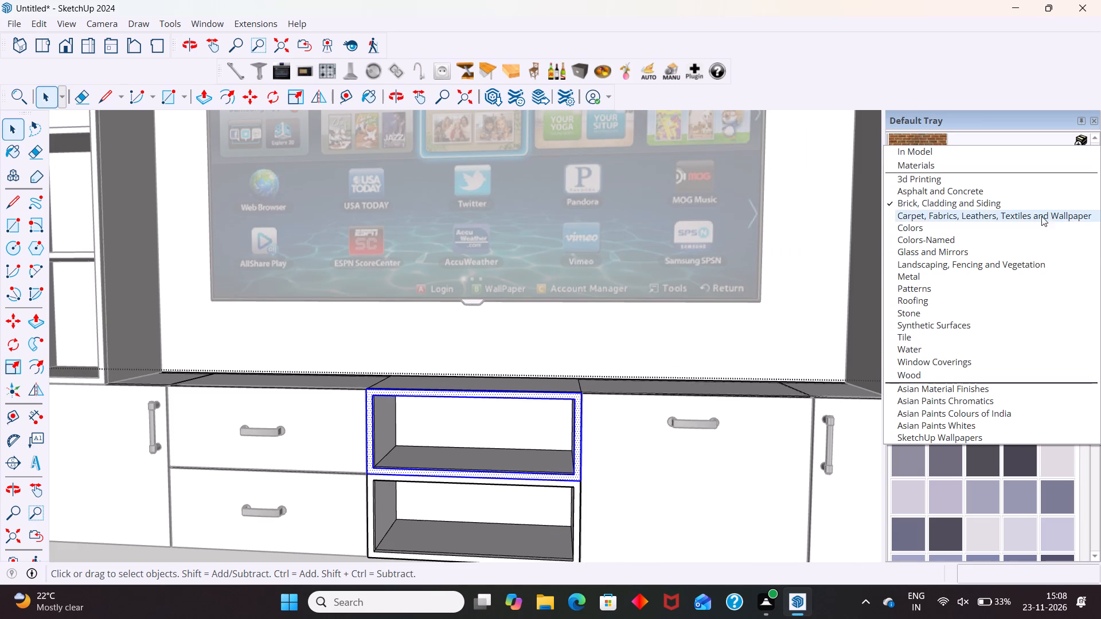
left_click(936, 237)
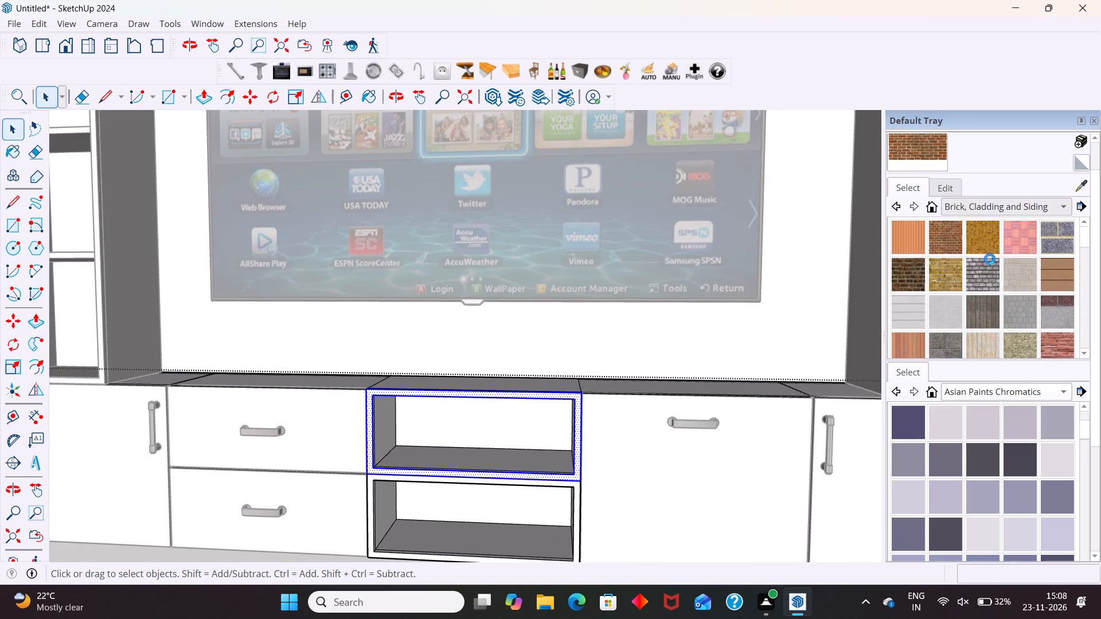
scroll(993, 275, "down", 14)
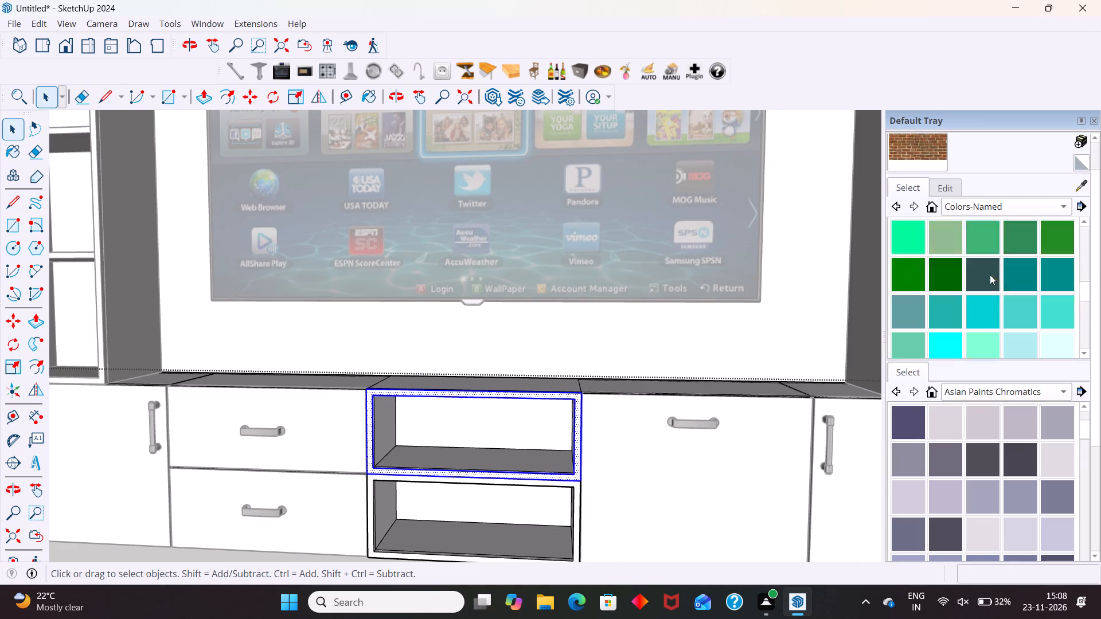
scroll(990, 275, "down", 17)
left_click(942, 242)
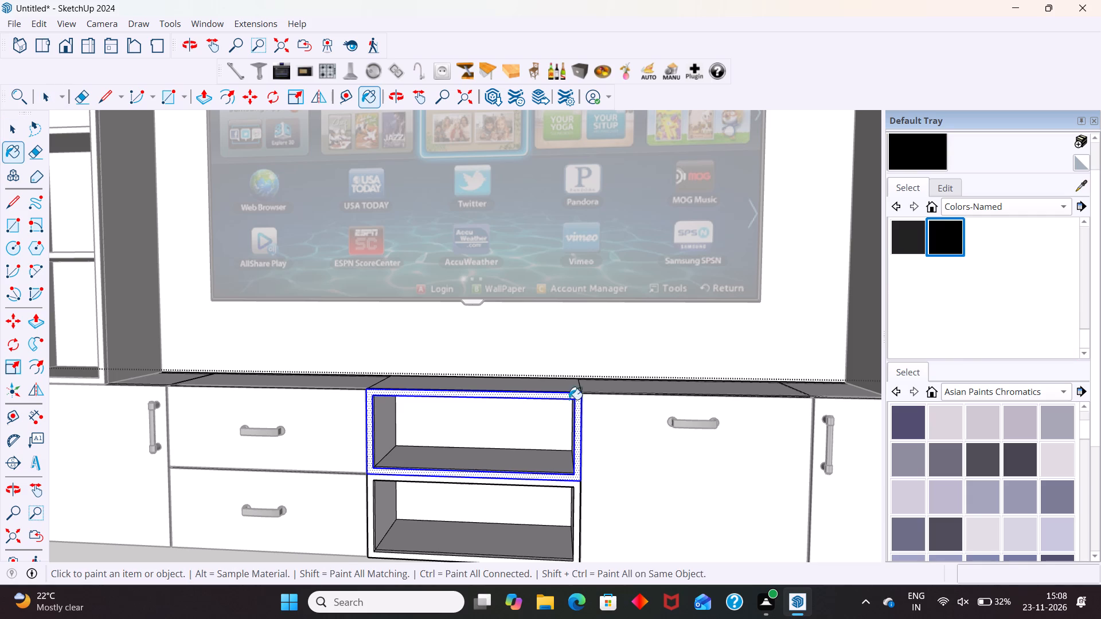
scroll(552, 409, "up", 3)
left_click(580, 391)
scroll(589, 398, "down", 5)
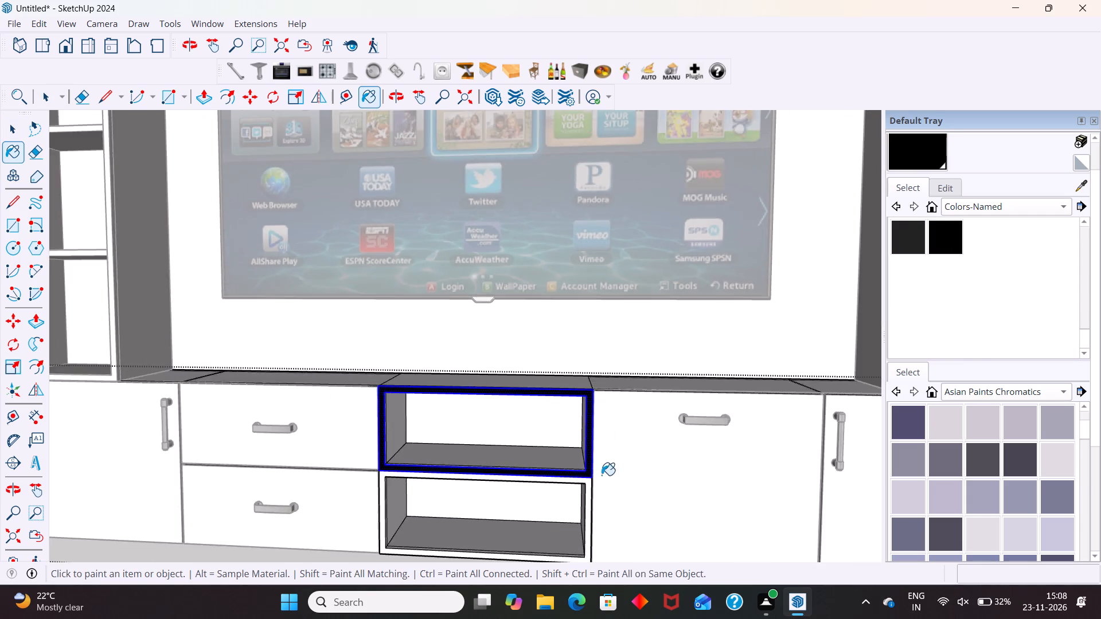
Paint the front frame face of the lower open shelf in the base unit with the same black.
scroll(594, 518, "up", 5)
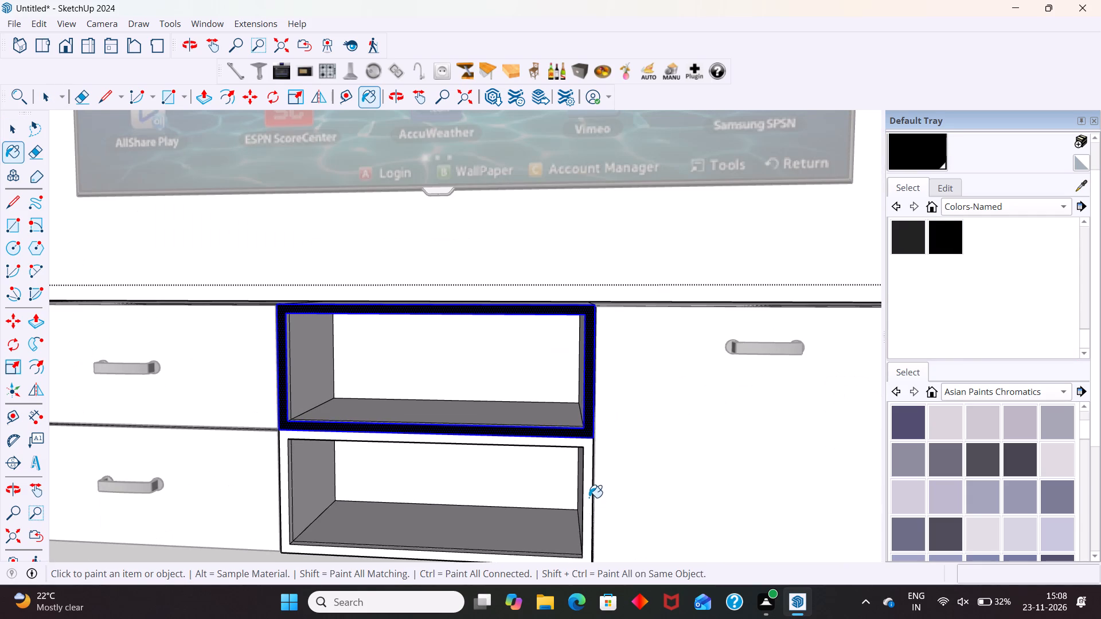
key("space")
key("Escape")
left_click(588, 476)
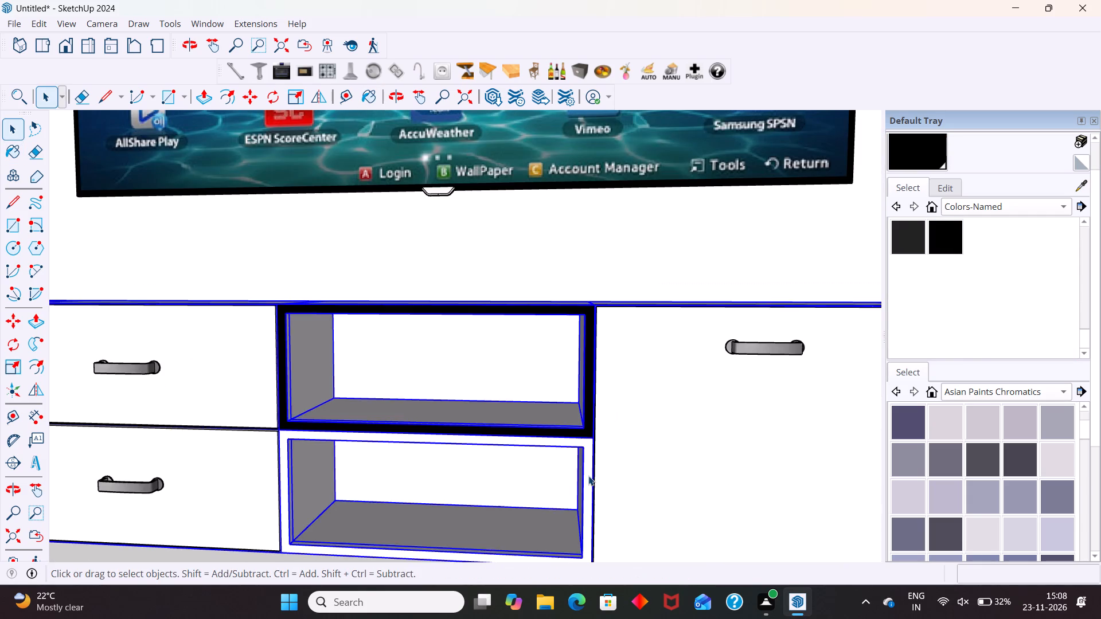
triple_click(588, 476)
left_click(588, 474)
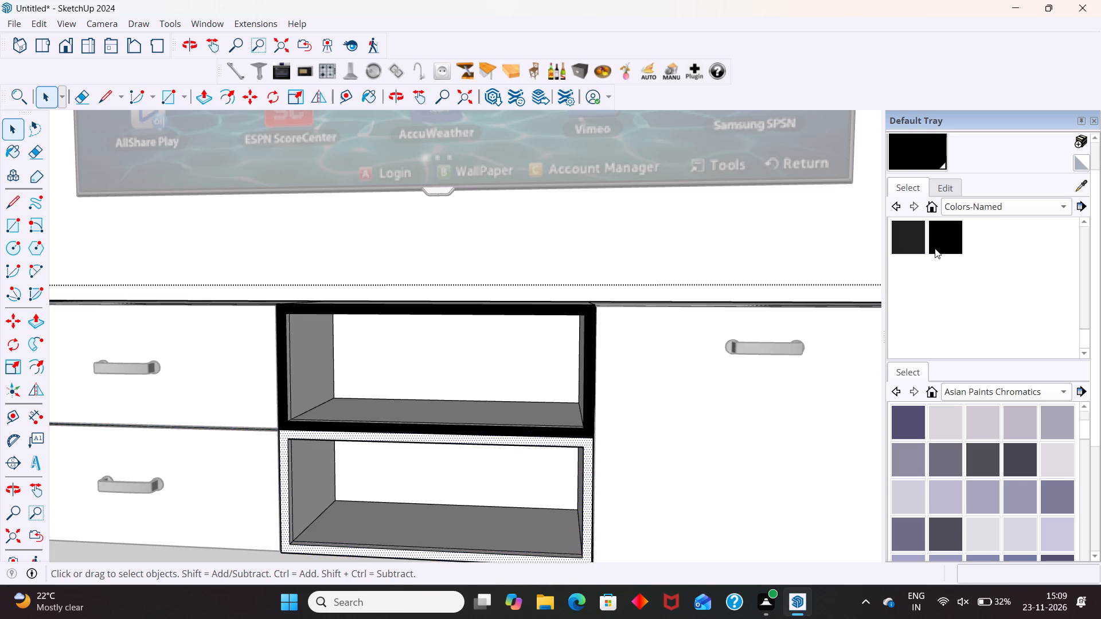
left_click(935, 245)
scroll(587, 472, "up", 2)
left_click(587, 469)
key("Escape")
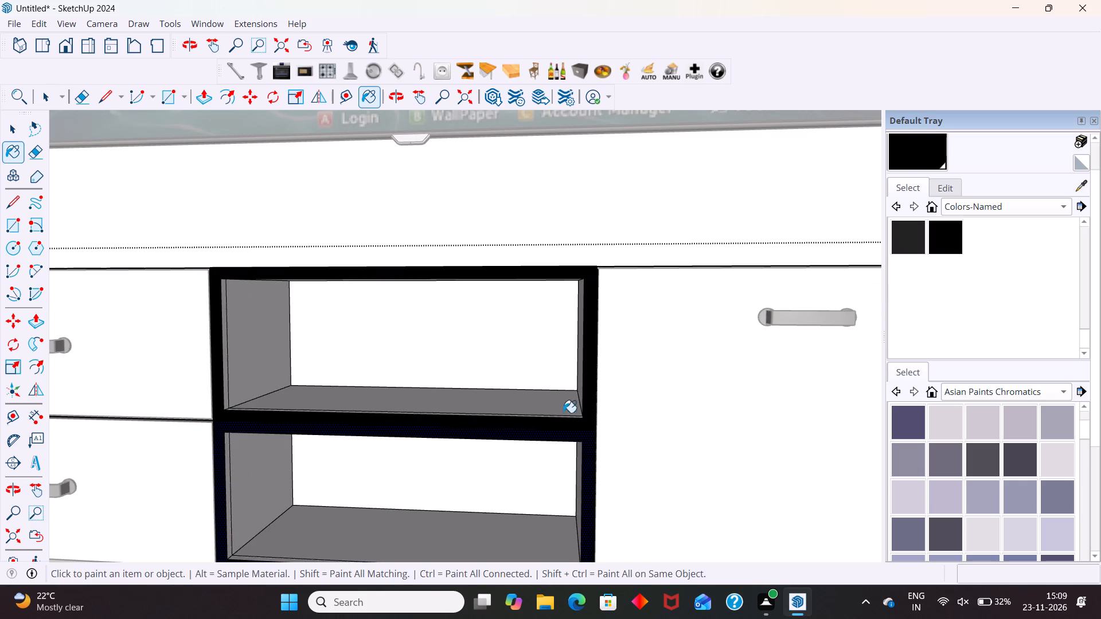
scroll(569, 383, "down", 6)
key("space")
left_click(527, 527)
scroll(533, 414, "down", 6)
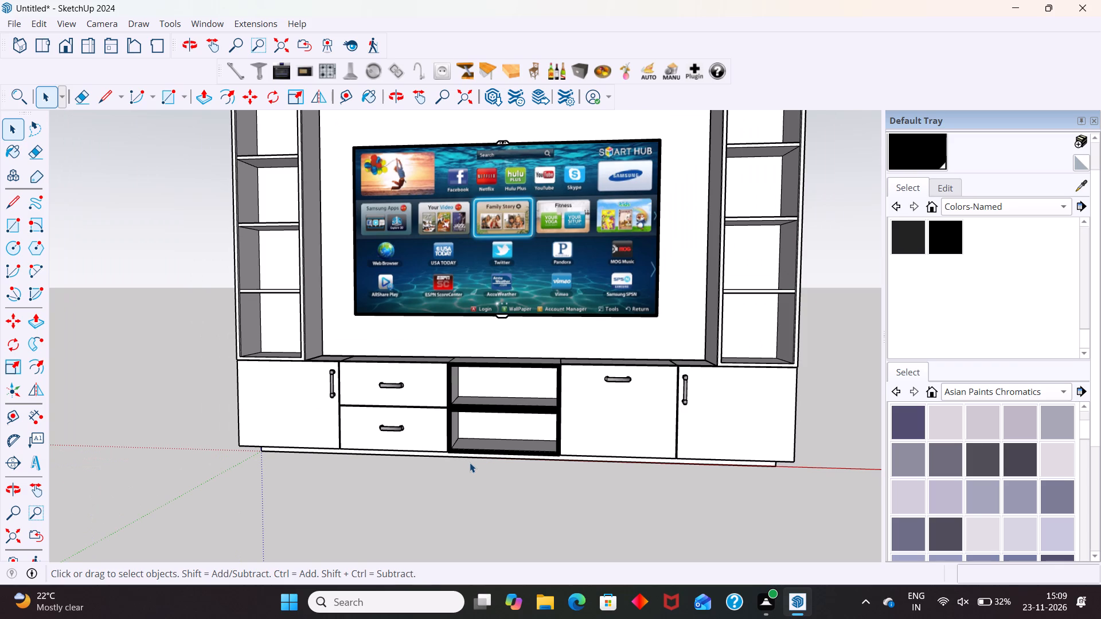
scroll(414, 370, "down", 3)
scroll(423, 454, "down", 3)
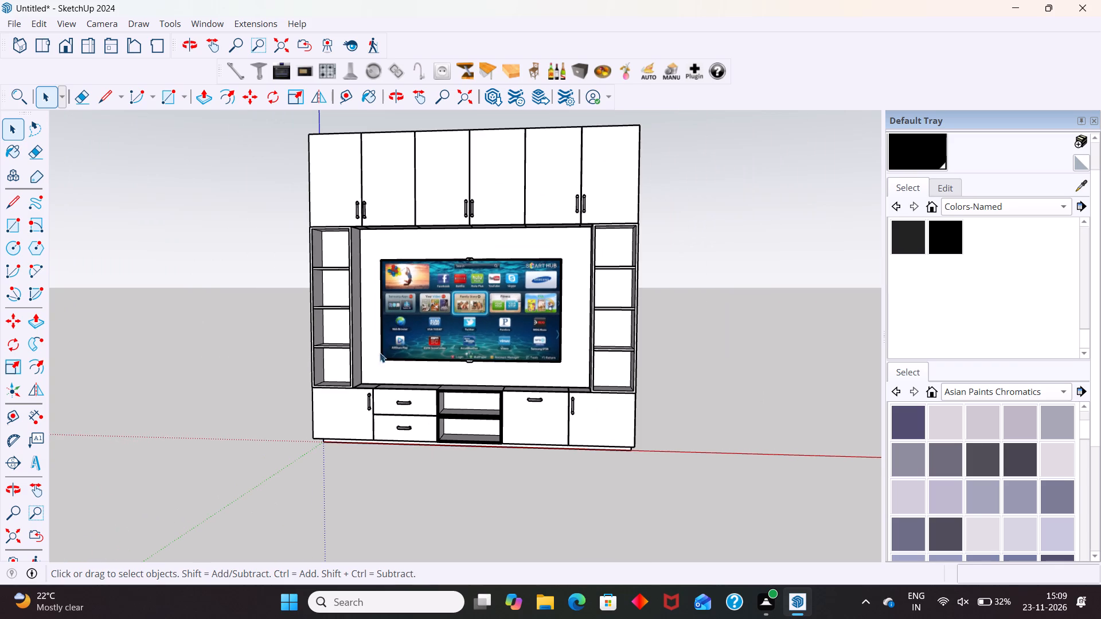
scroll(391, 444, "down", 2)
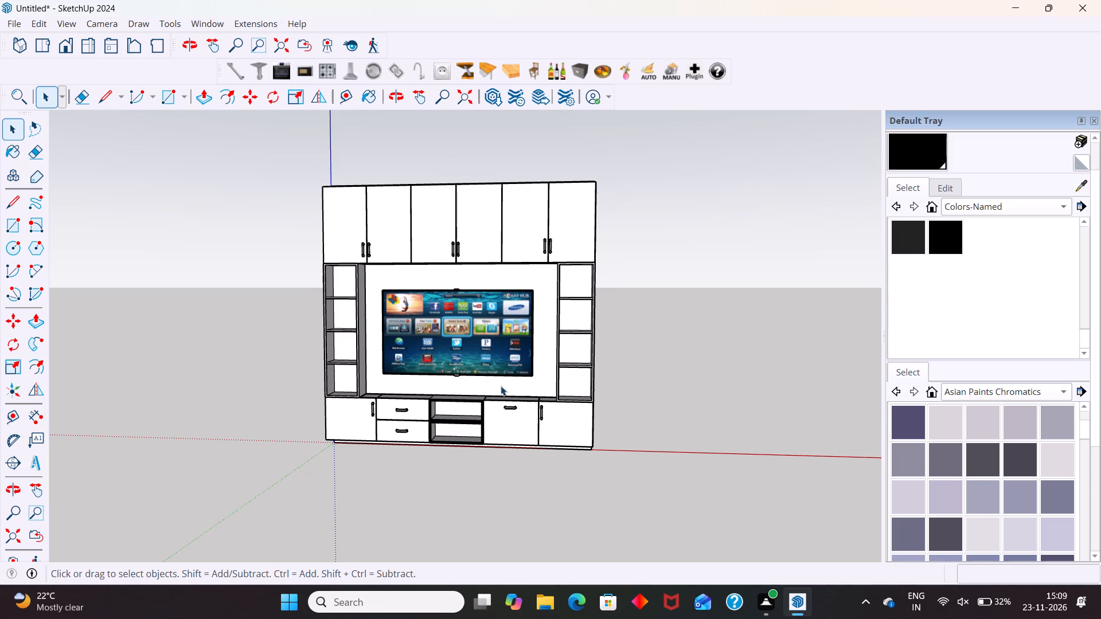
scroll(422, 163, "up", 4)
middle_click_drag(344, 232, 359, 260)
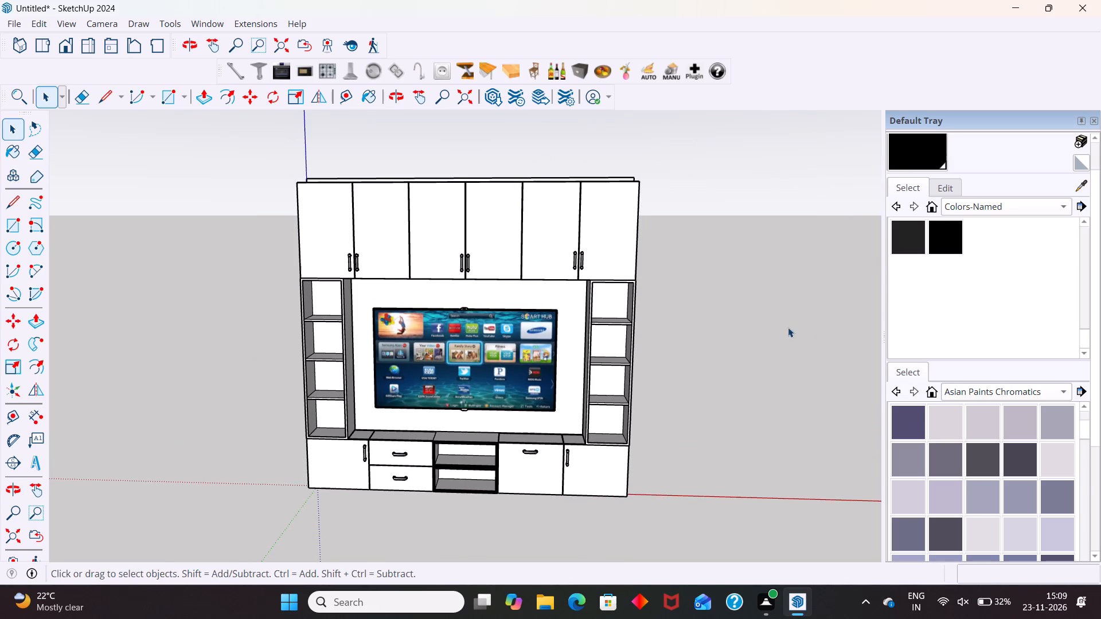
left_click(1086, 139)
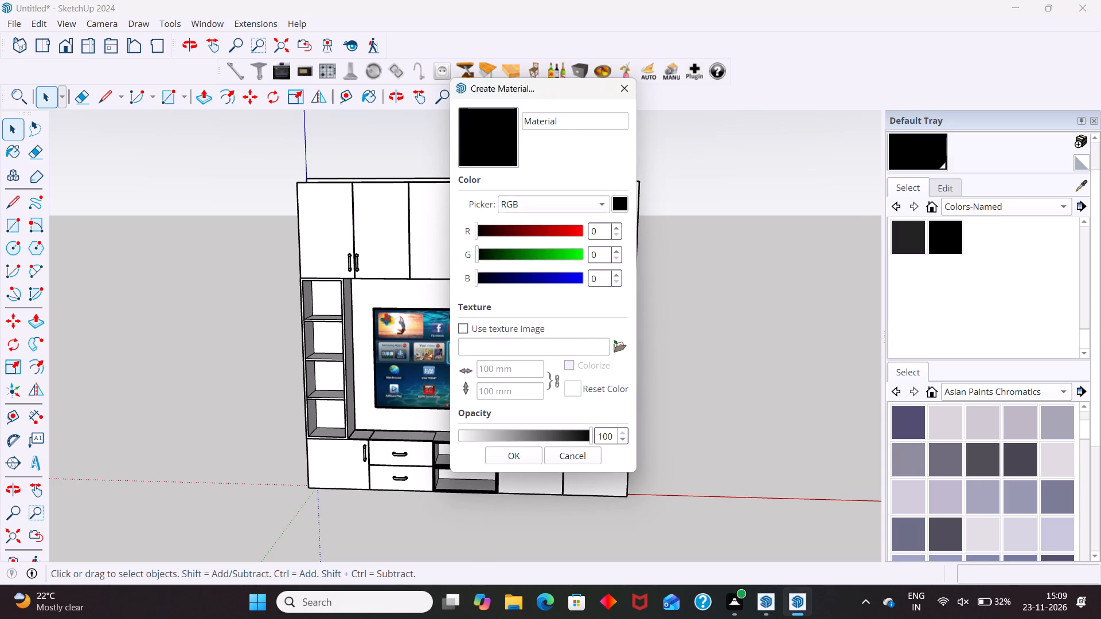
left_click(618, 345)
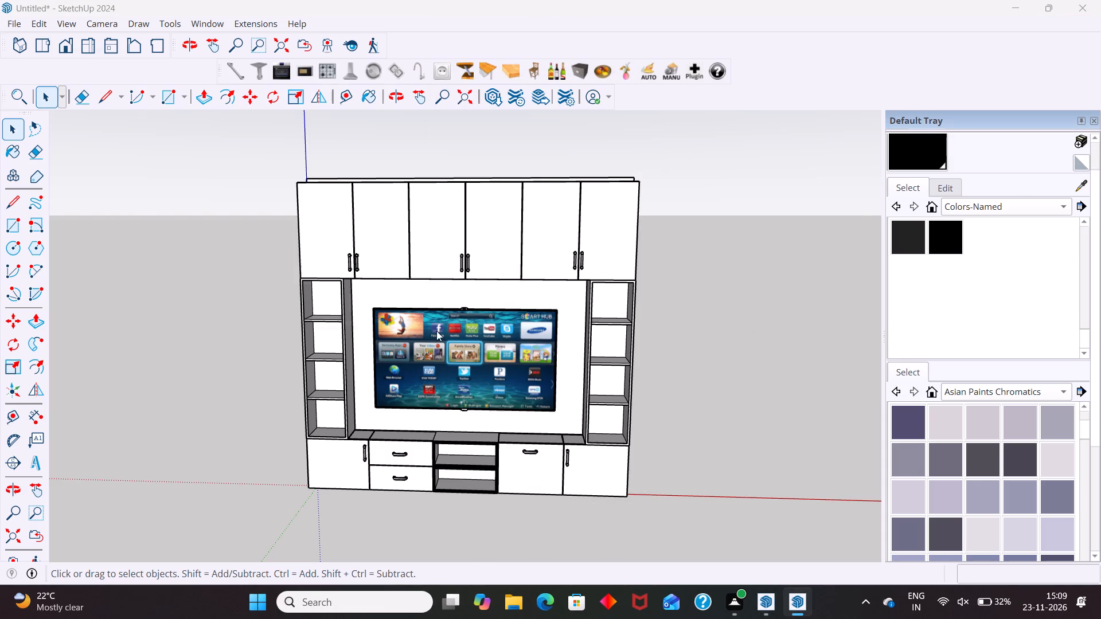
left_click(54, 215)
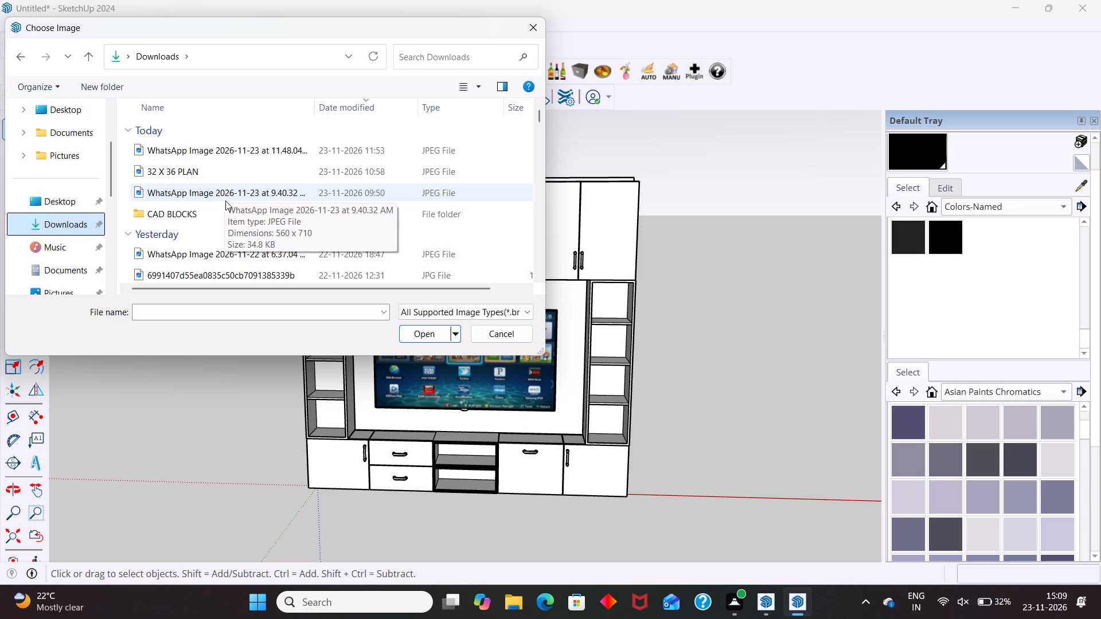
left_click(232, 270)
left_click(421, 331)
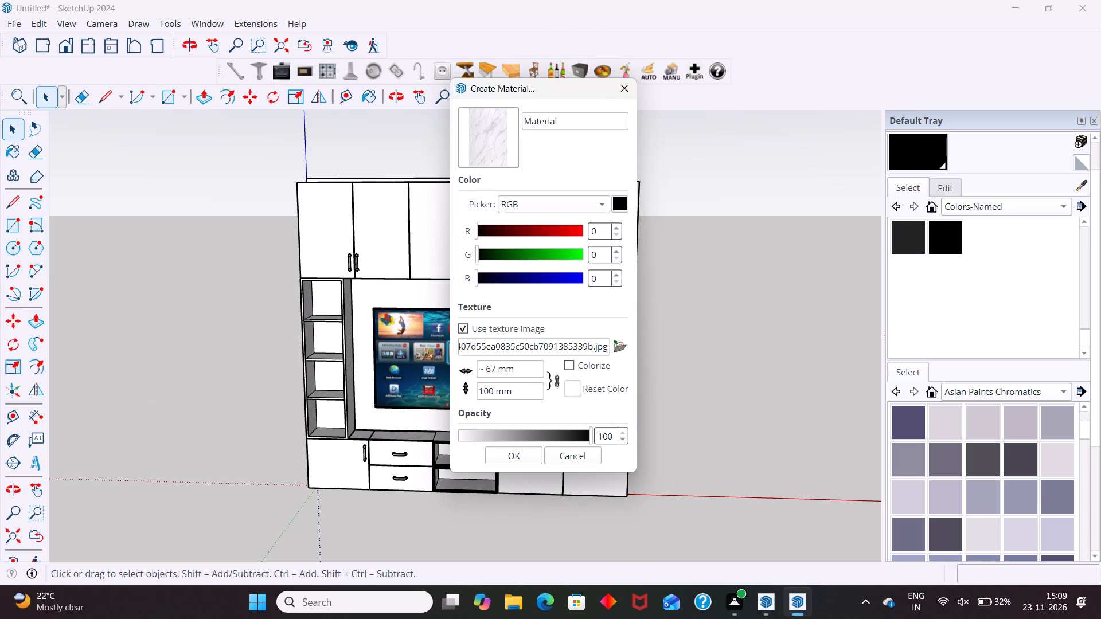
Set the marble texture's width to 3'.
left_click_drag(520, 372, 458, 381)
key("BackSpace")
key("BackSpace")
key("BackSpace")
key("BackSpace")
key("BackSpace")
key("BackSpace")
key("BackSpace")
key("BackSpace")
key("BackSpace")
key("BackSpace")
key("BackSpace")
key("BackSpace")
type("3'")
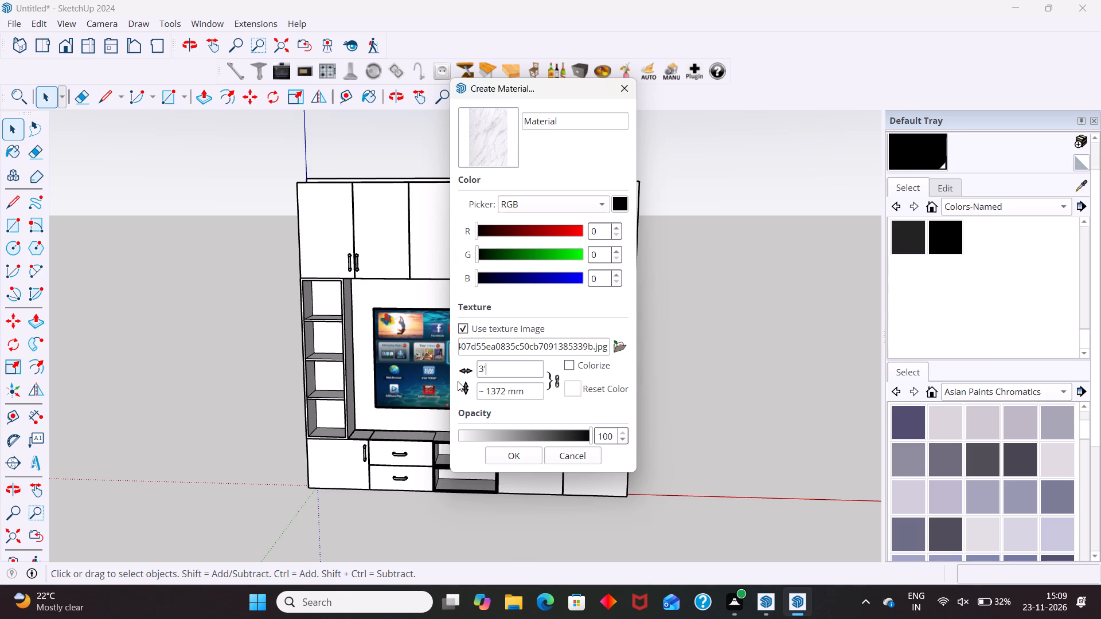
key("Return")
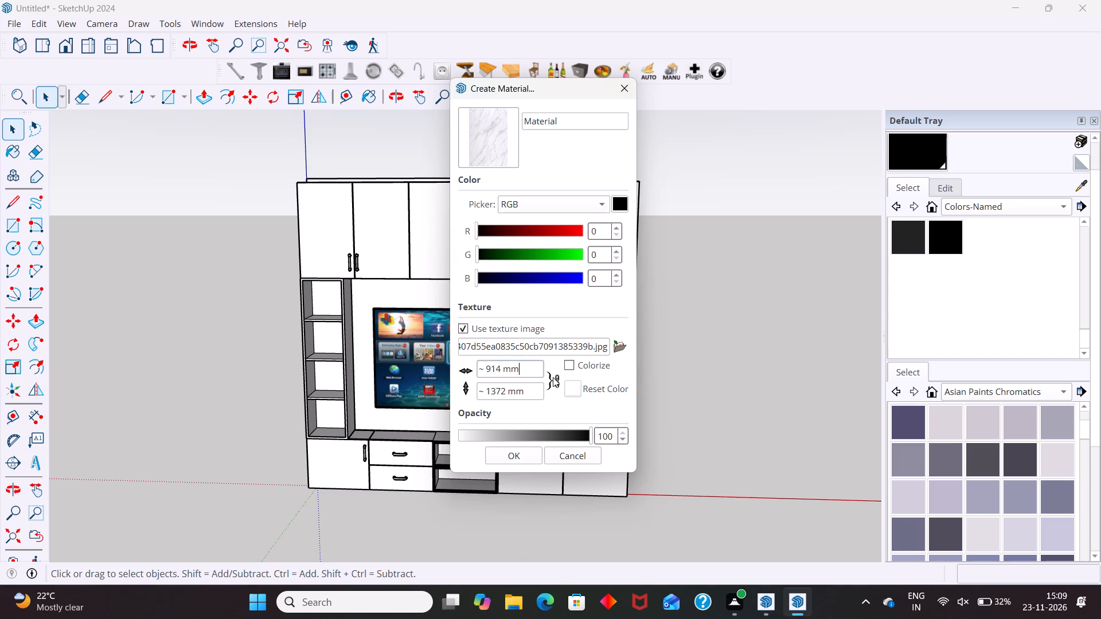
Unlock the texture's aspect ratio, set its height to 3' and finish creating the marble material.
left_click(553, 377)
left_click(537, 391)
key("BackSpace")
key("BackSpace")
key("BackSpace")
key("BackSpace")
key("BackSpace")
key("BackSpace")
key("BackSpace")
key("BackSpace")
key("BackSpace")
key("BackSpace")
key("BackSpace")
key("BackSpace")
key("BackSpace")
key("BackSpace")
type("3'")
key("Return")
left_click(509, 456)
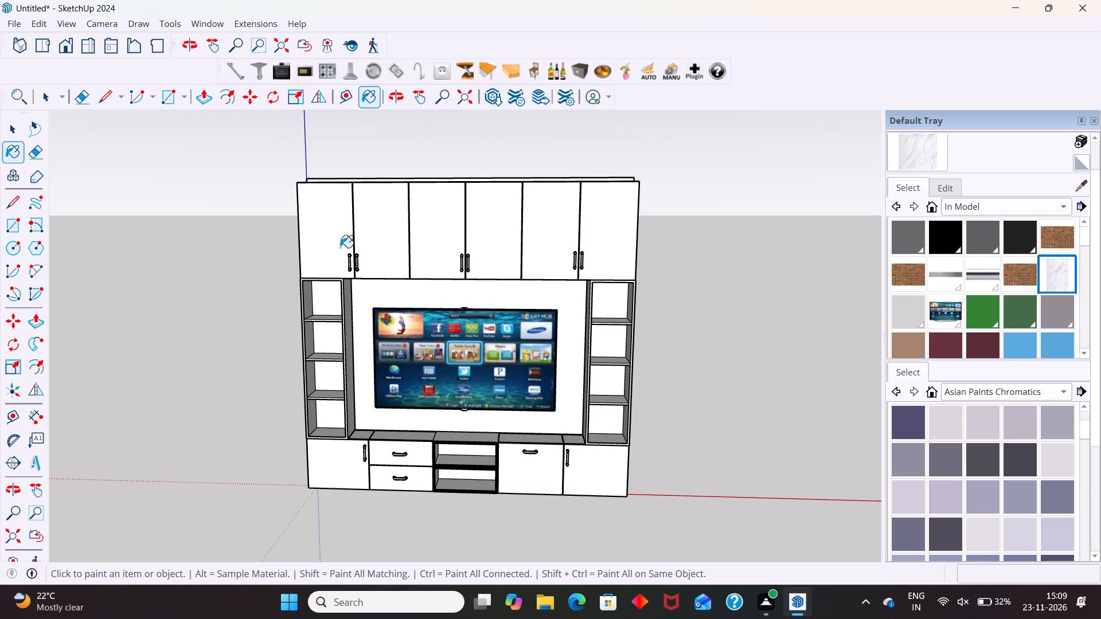
Paint all six overhead cabinet doors with the new white marble material.
left_click(334, 234)
left_click(379, 224)
left_click(389, 222)
left_click(436, 213)
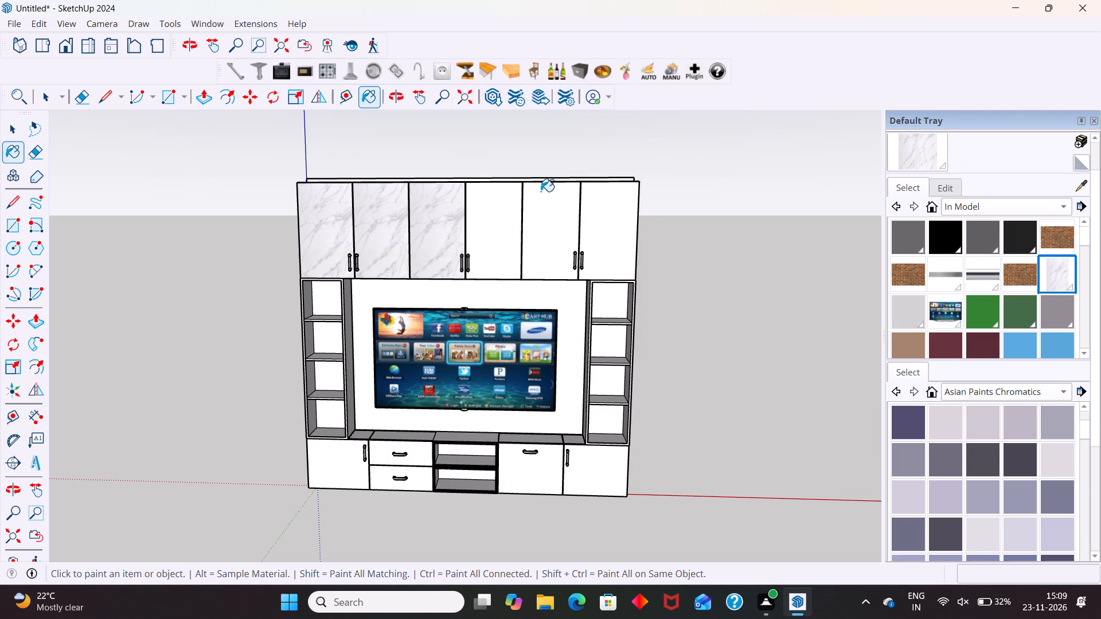
left_click(502, 210)
left_click(530, 206)
left_click(619, 213)
Paint both open-shelf end boxes and the back panel behind the TV with the white marble material.
left_click(627, 307)
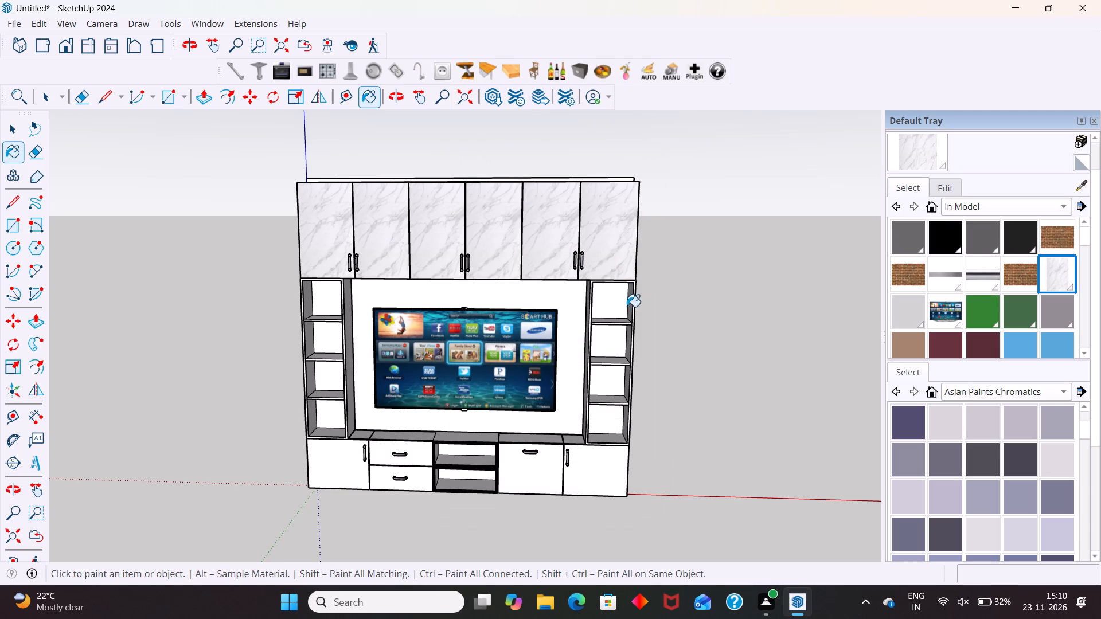
left_click(564, 302)
left_click(334, 312)
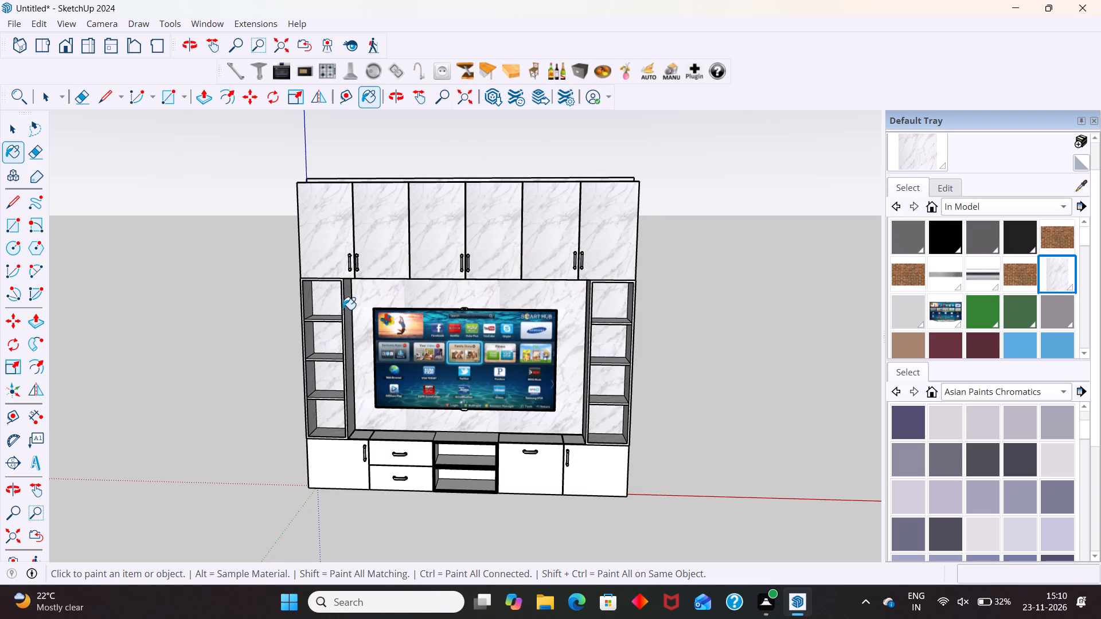
left_click(342, 390)
Paint the base unit's doors, drawer fronts and top surface with the white marble material.
left_click(338, 452)
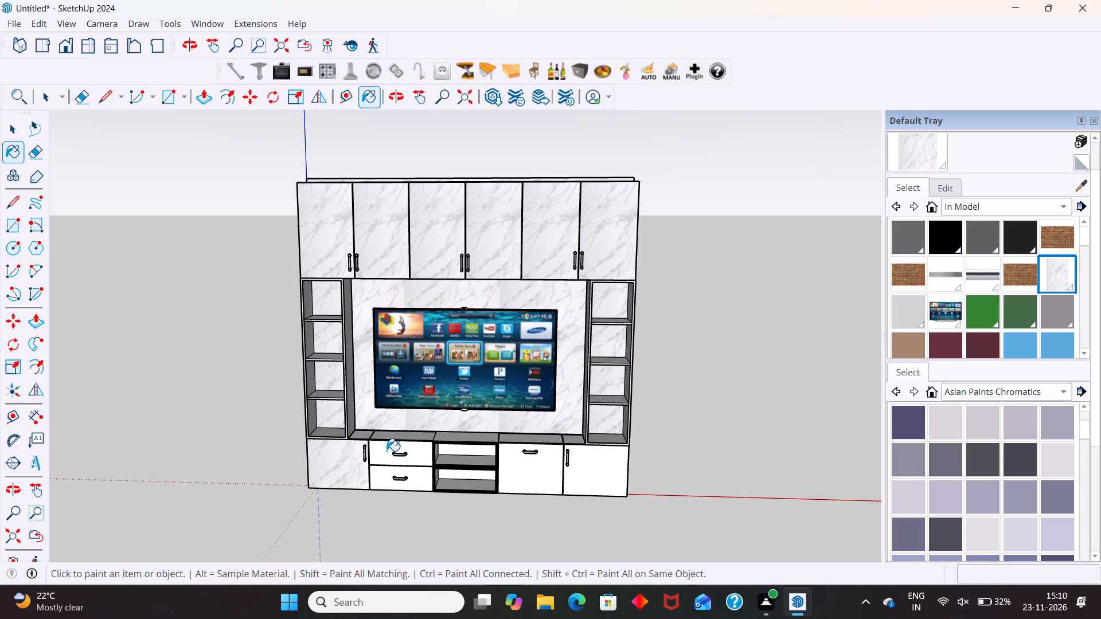
left_click(387, 450)
left_click(419, 460)
left_click(414, 484)
scroll(501, 470, "up", 4)
left_click(556, 463)
left_click(658, 468)
scroll(575, 409, "up", 11)
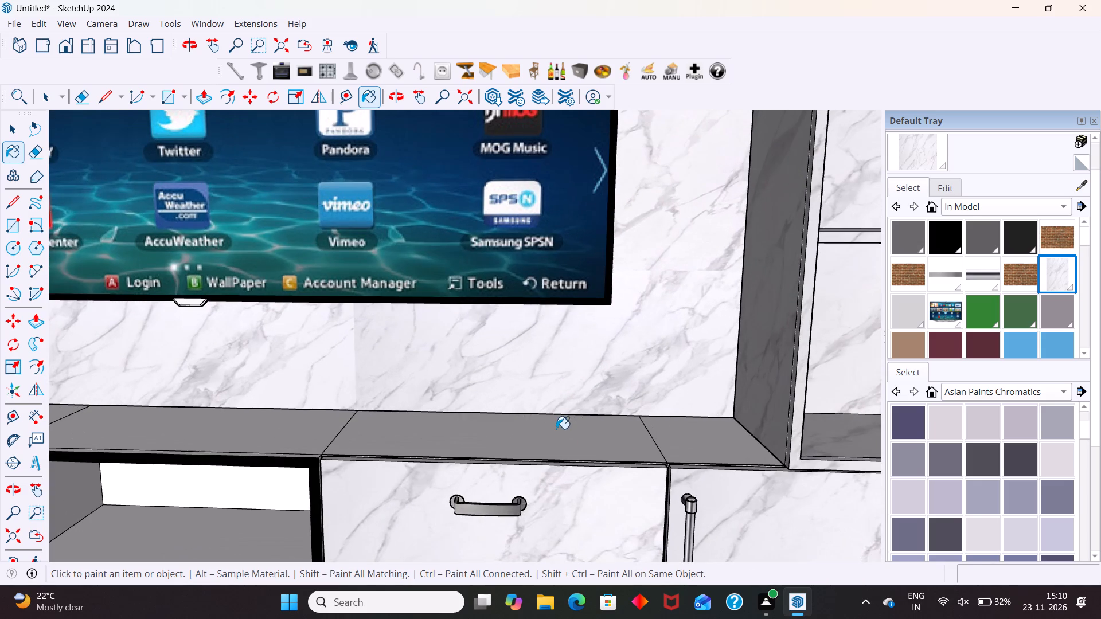
left_click(556, 429)
Paint the exposed side of the overhead box, above the end box, with the white marble material.
scroll(514, 398, "down", 20)
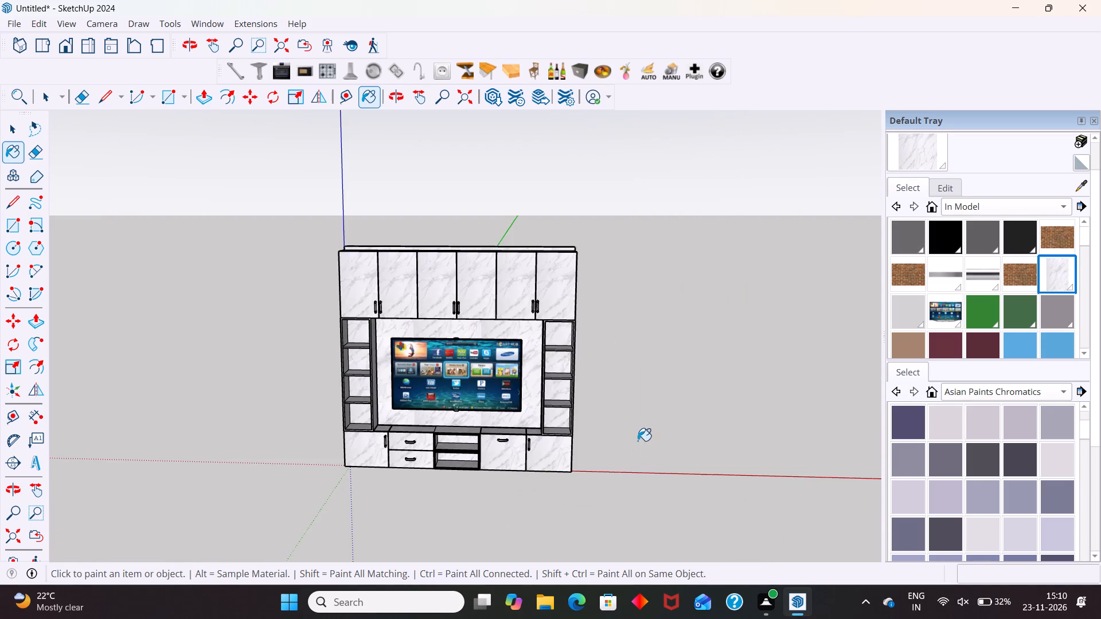
middle_click_drag(621, 446, 352, 493)
scroll(501, 316, "up", 5)
left_click(567, 280)
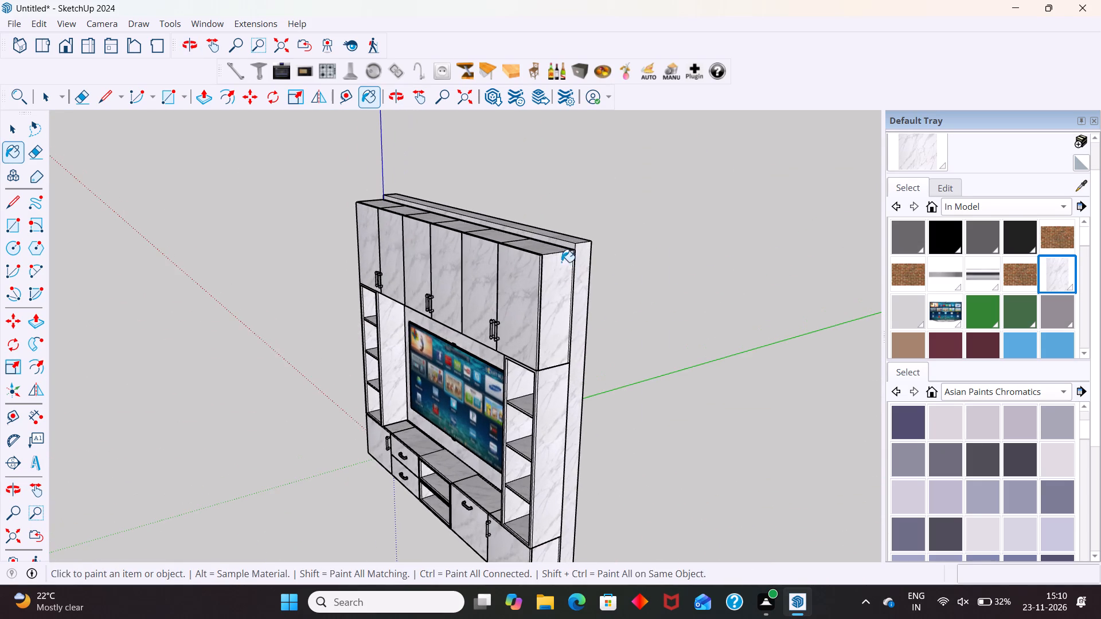
Examine the marble finish across the whole TV unit from the front and from an angle.
scroll(563, 247, "up", 1)
scroll(563, 247, "down", 8)
middle_click_drag(483, 402, 658, 326)
middle_click_drag(498, 404, 512, 414)
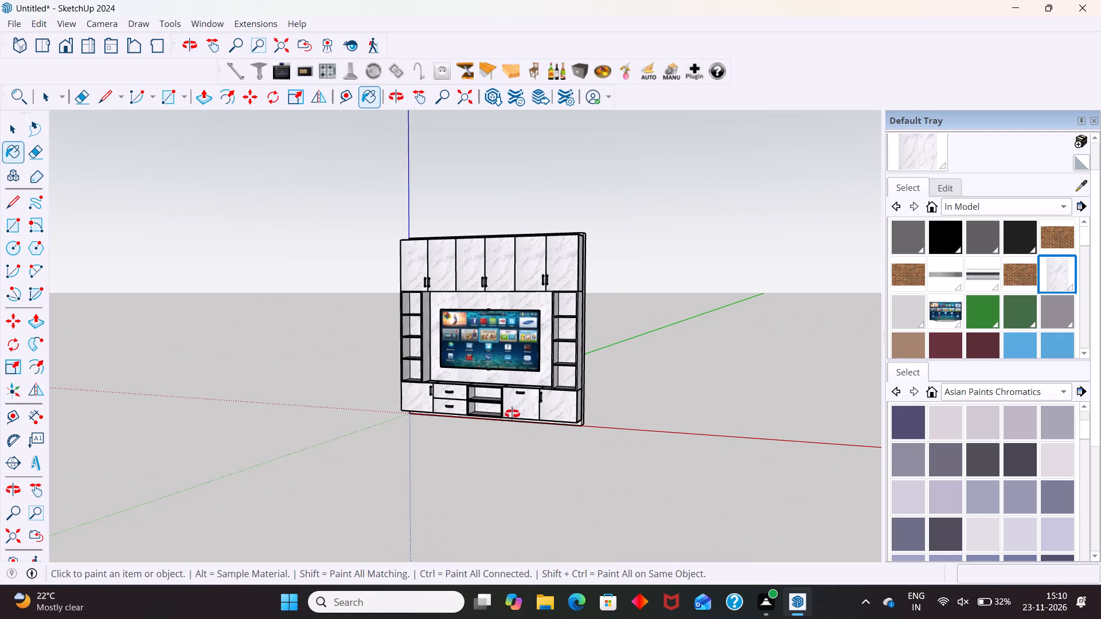
middle_click_drag(512, 414, 604, 470)
middle_click_drag(388, 314, 411, 293)
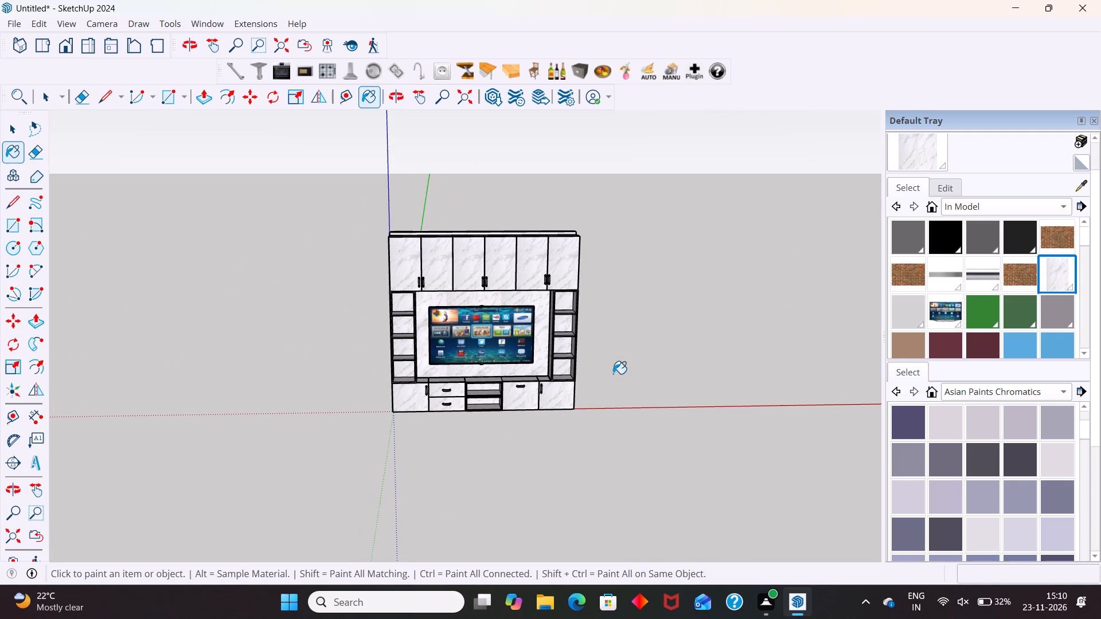
key("space")
middle_click_drag(346, 384, 334, 364)
scroll(596, 326, "up", 4)
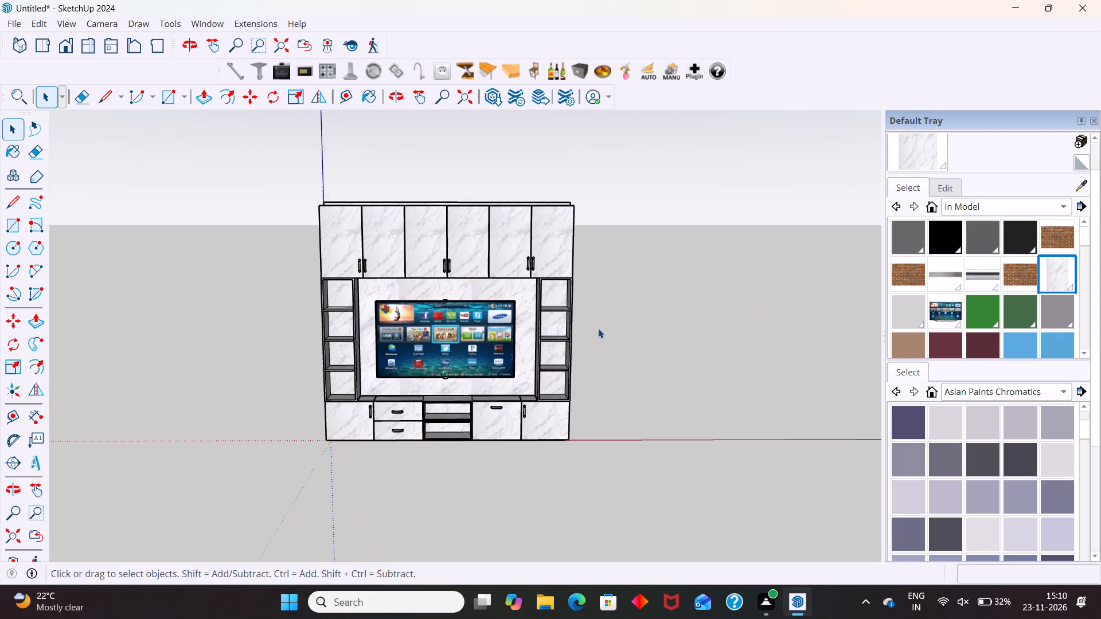
scroll(598, 328, "up", 1)
middle_click_drag(584, 408, 569, 444)
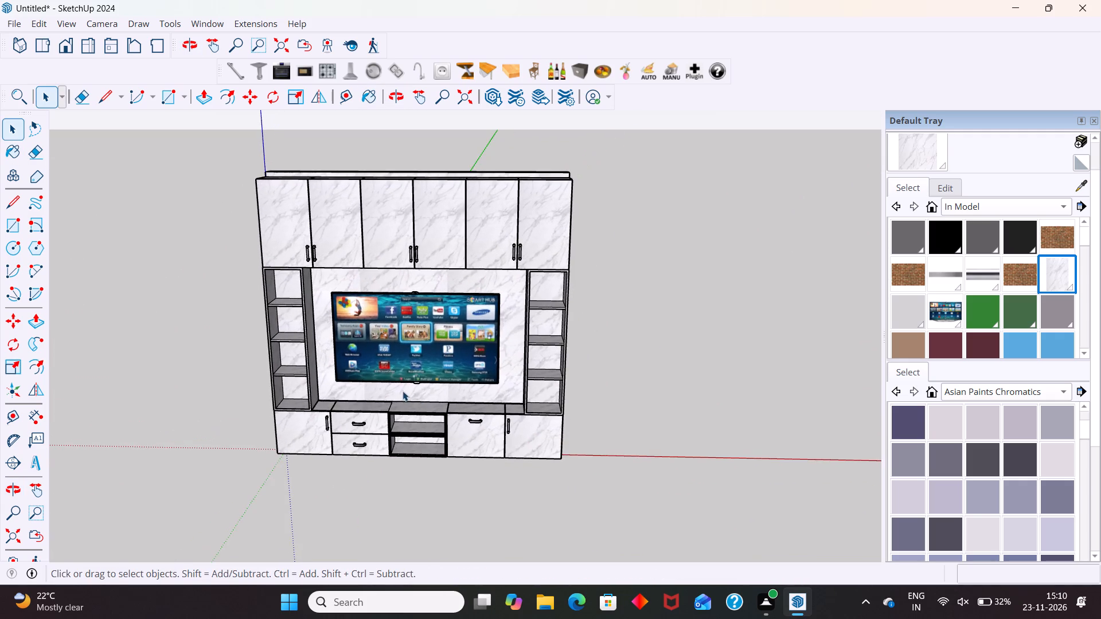
scroll(403, 391, "up", 3)
middle_click_drag(385, 410, 392, 411)
scroll(392, 412, "up", 1)
scroll(393, 414, "down", 4)
scroll(534, 390, "down", 1)
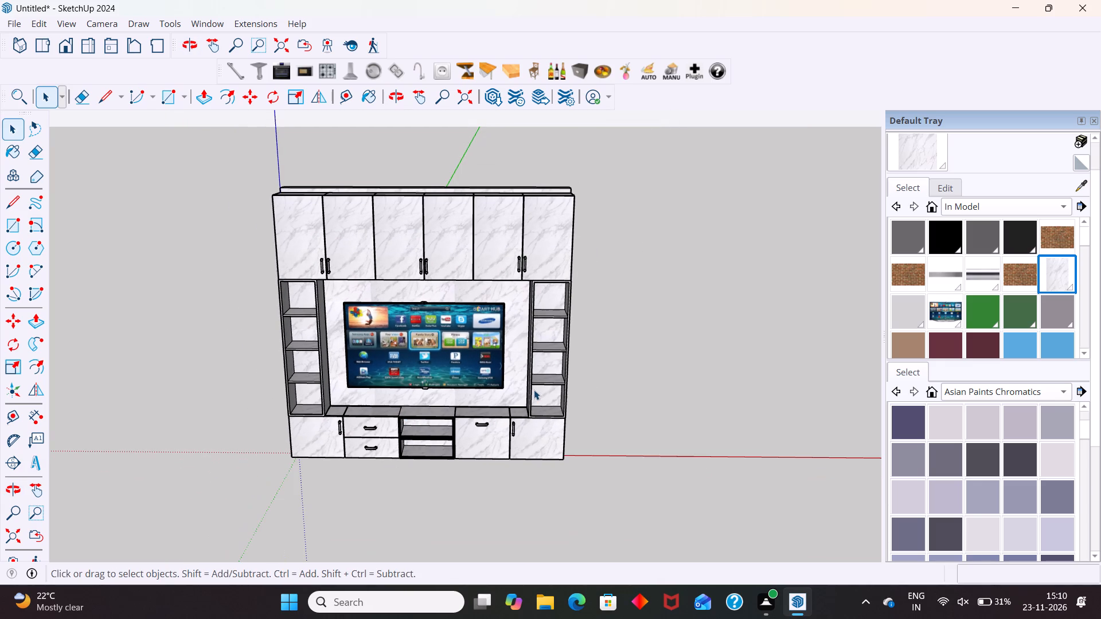
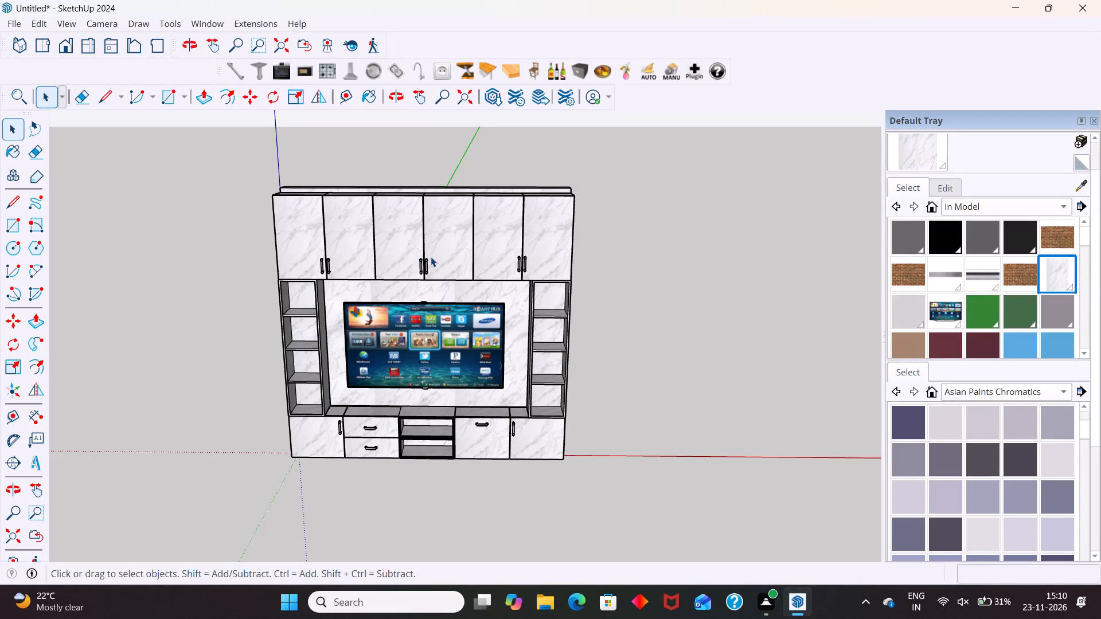
Save the model as a SketchUp file named TV UNIT 6 in the Documents folder.
key("ctrl+s")
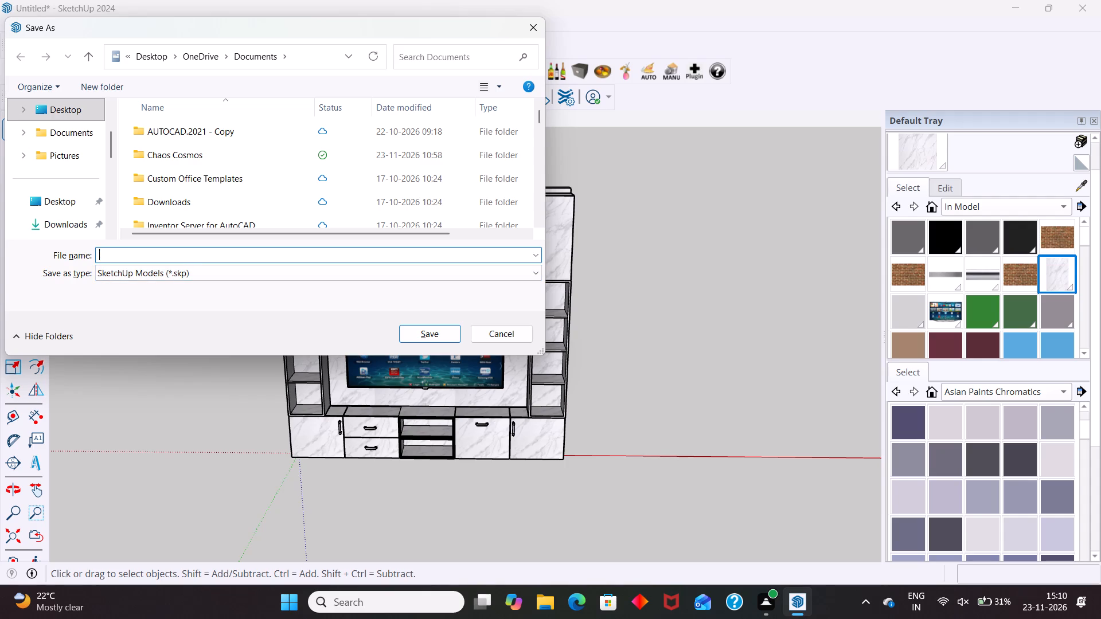
key("BackSpace")
type("TV")
key("space")
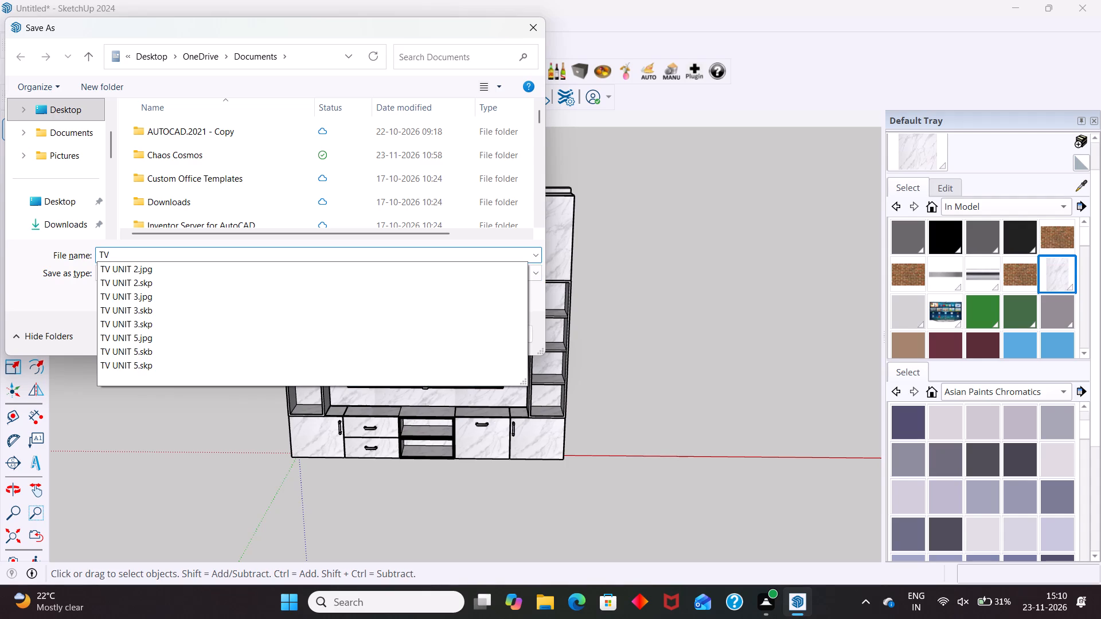
type("UNIT 6")
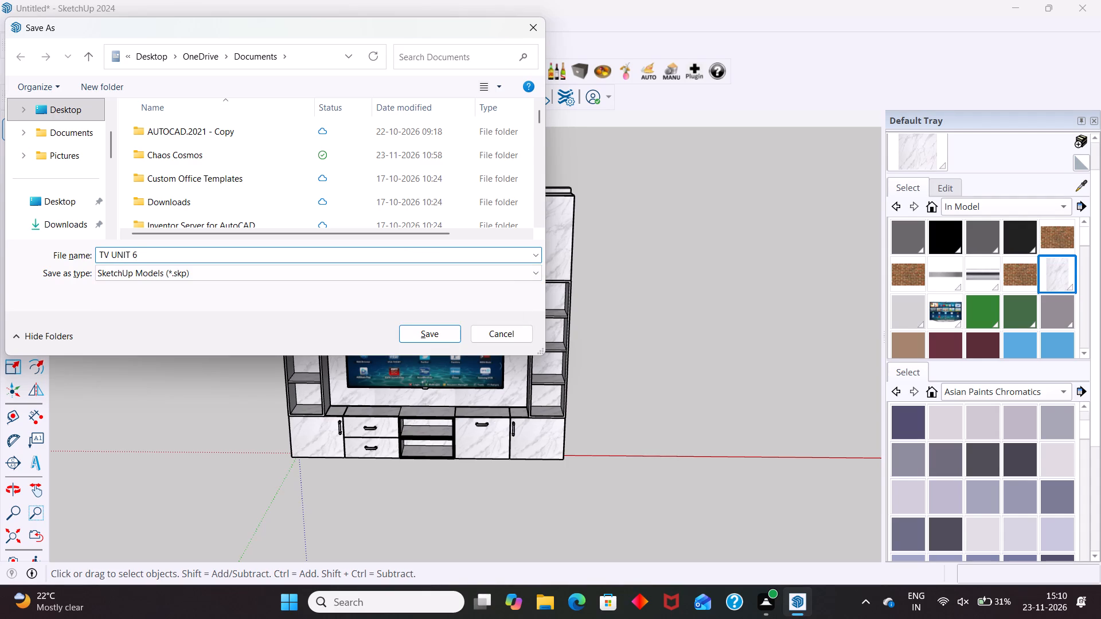
scroll(67, 195, "down", 5)
scroll(68, 182, "up", 2)
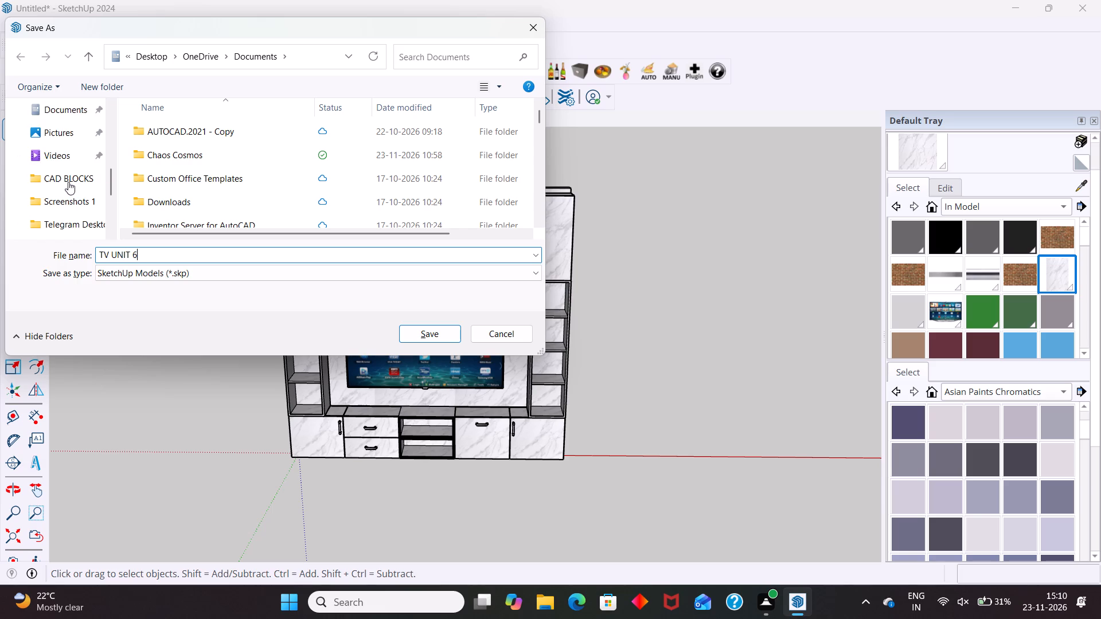
scroll(68, 182, "up", 1)
left_click(68, 196)
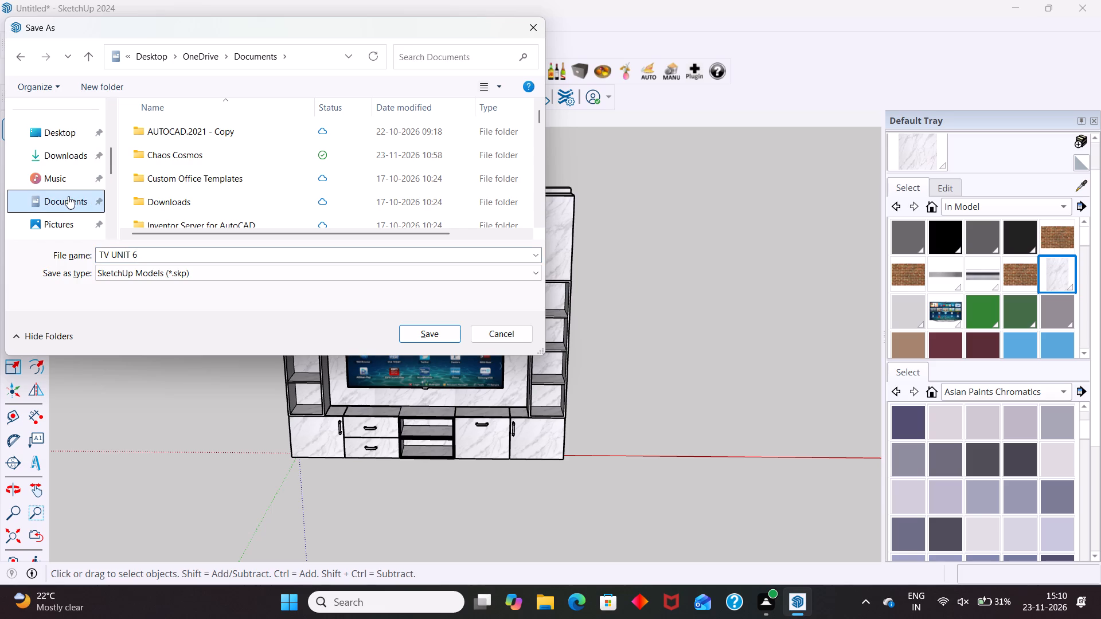
left_click(68, 196)
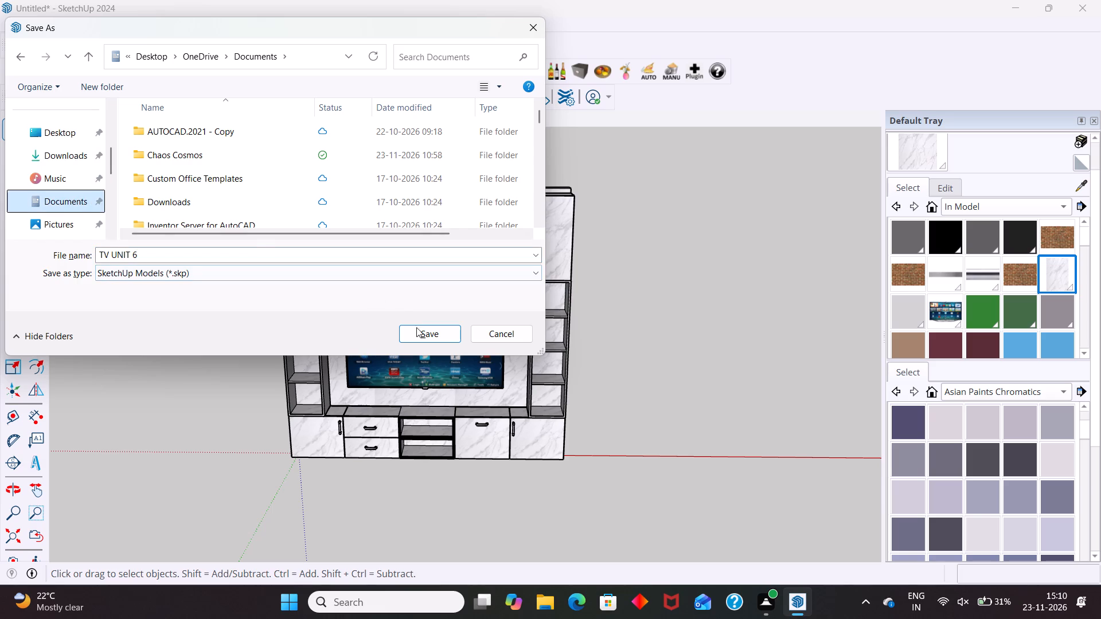
left_click(419, 329)
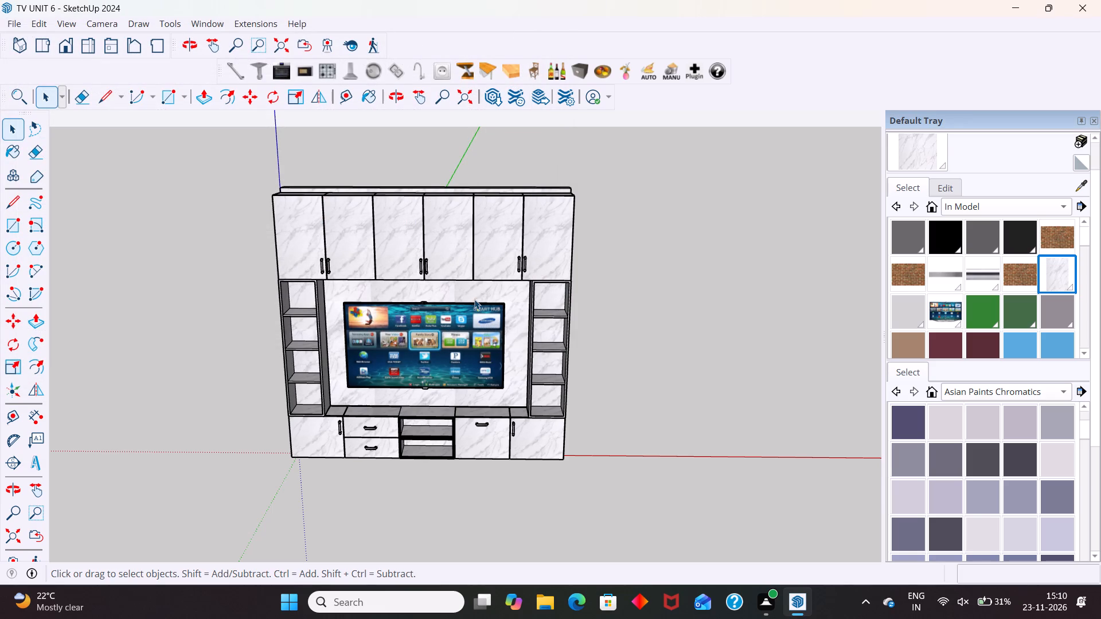
Start an export of the finished TV unit model in its current front view.
left_click(13, 20)
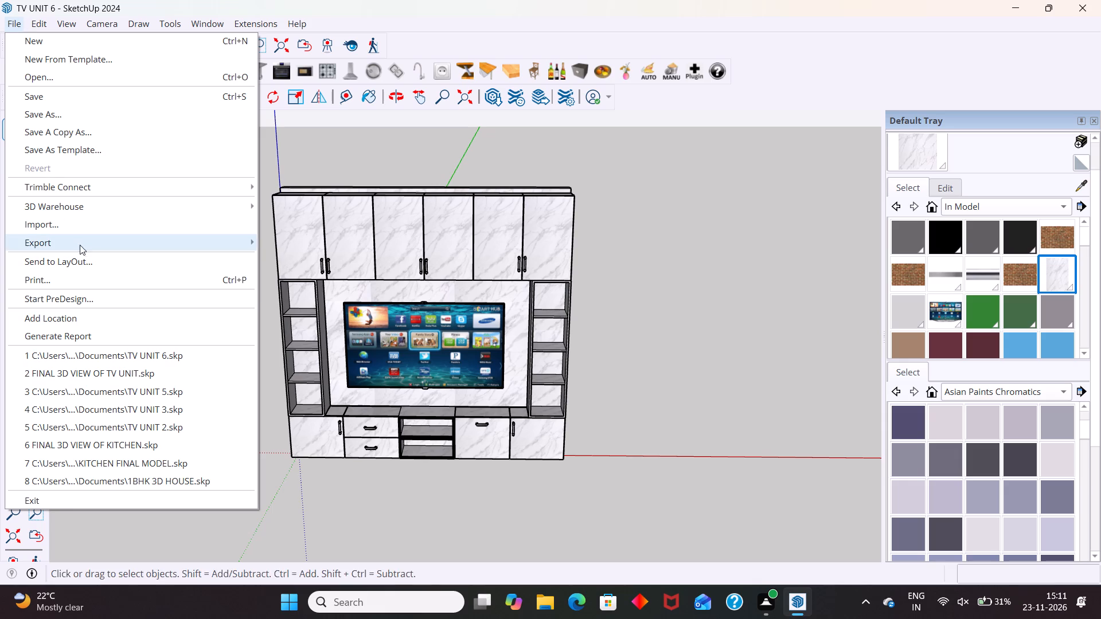
left_click(83, 250)
left_click(287, 259)
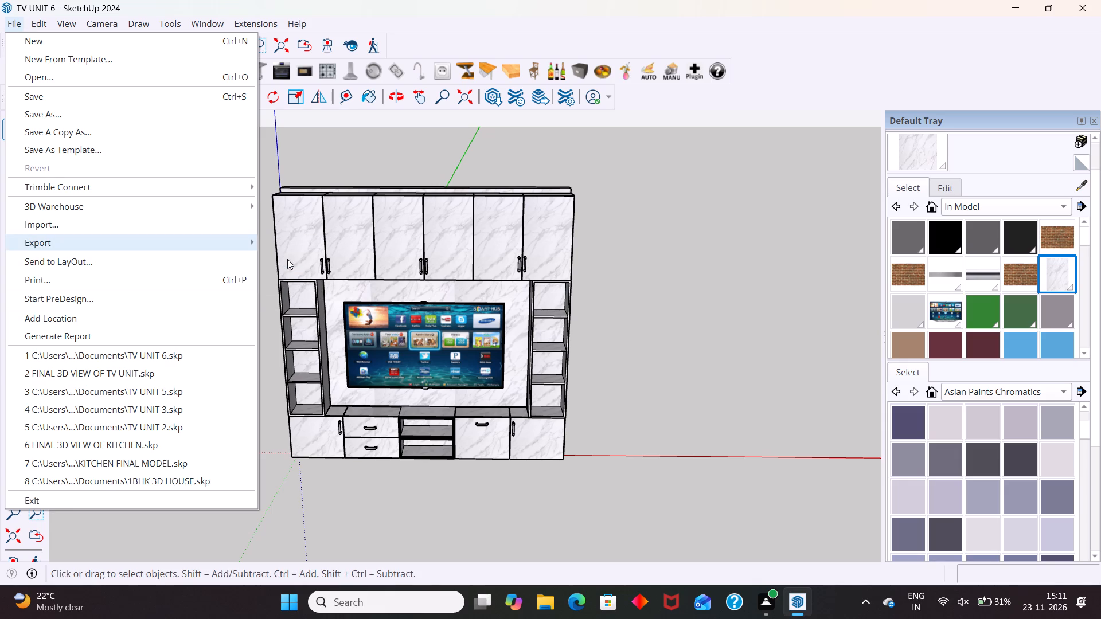